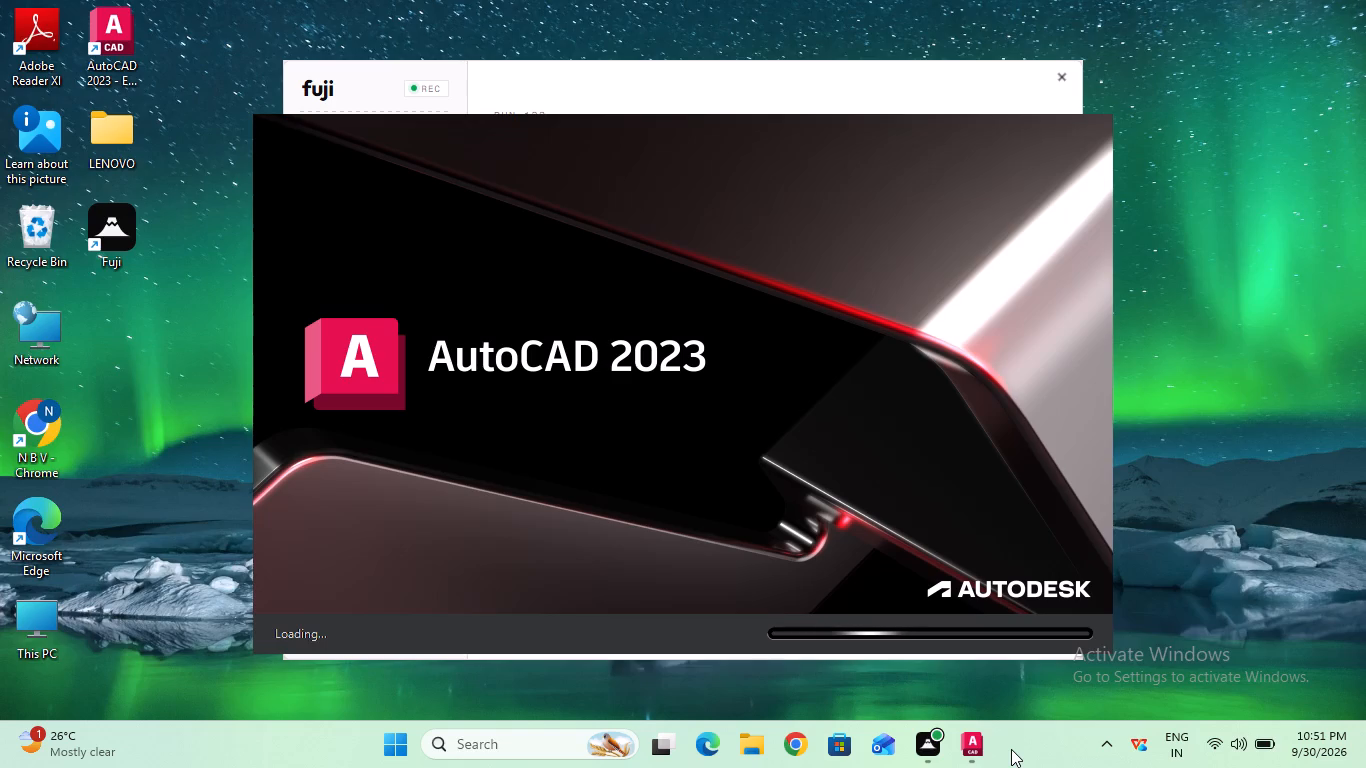
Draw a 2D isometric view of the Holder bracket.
Look in the Downloads folder in File Explorer for the reference image of the part, and close the window.
double_click(736, 737)
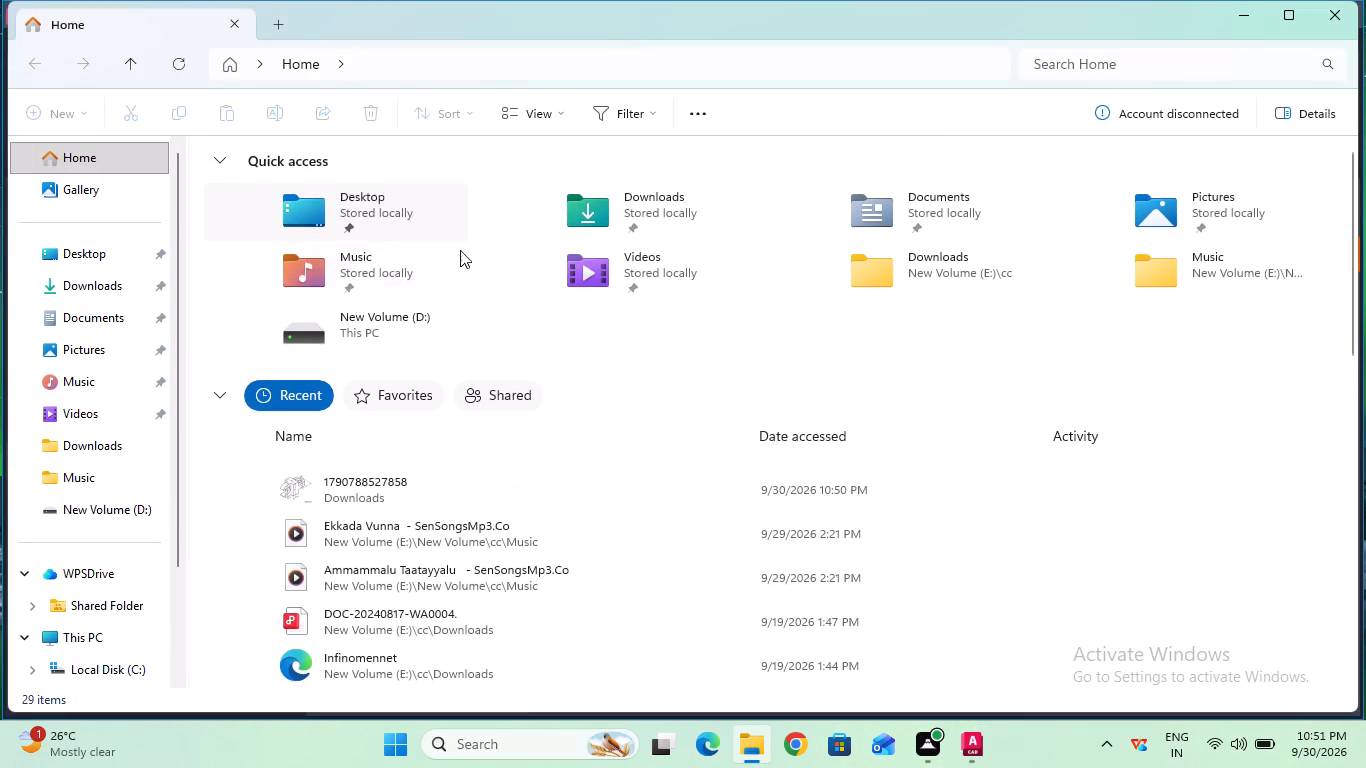
double_click(584, 224)
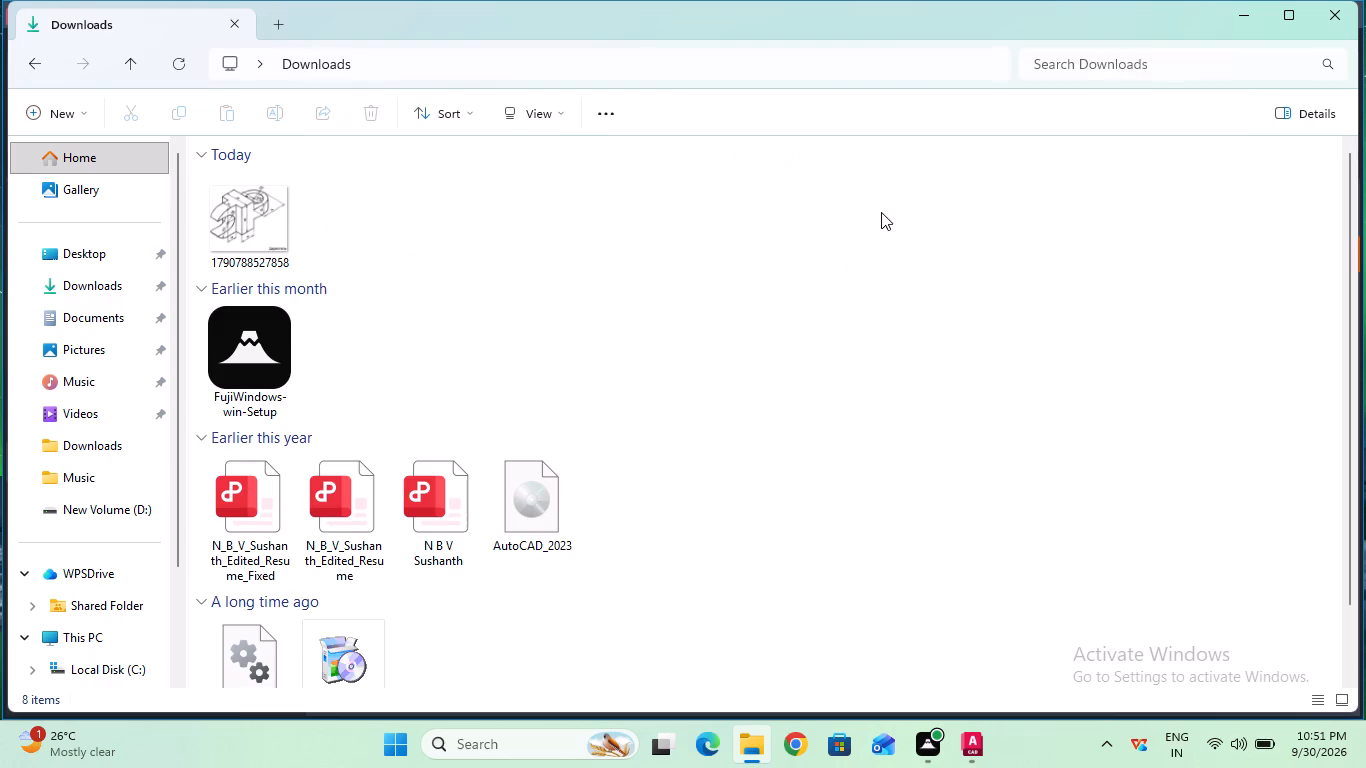
click(1337, 19)
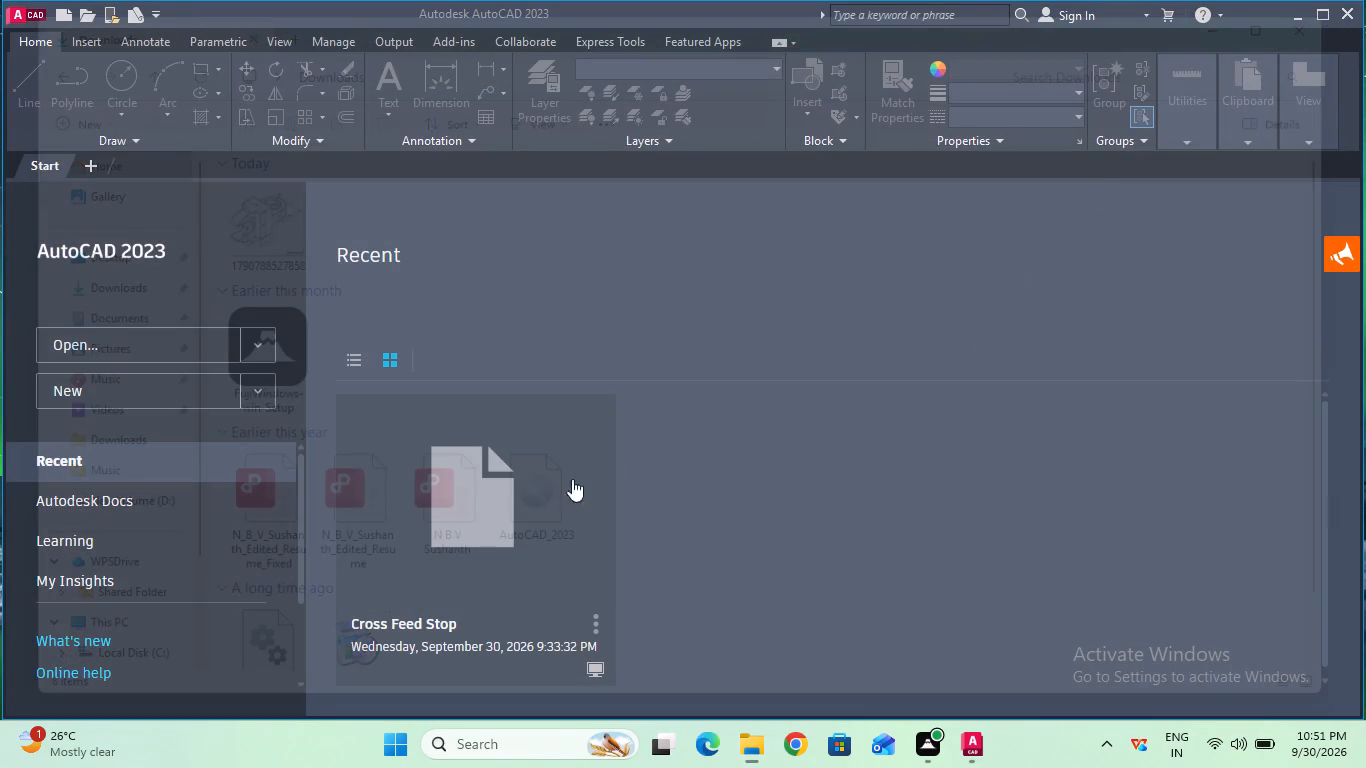
Remove the Cross Feed Stop drawing from the list of recent files.
click(597, 628)
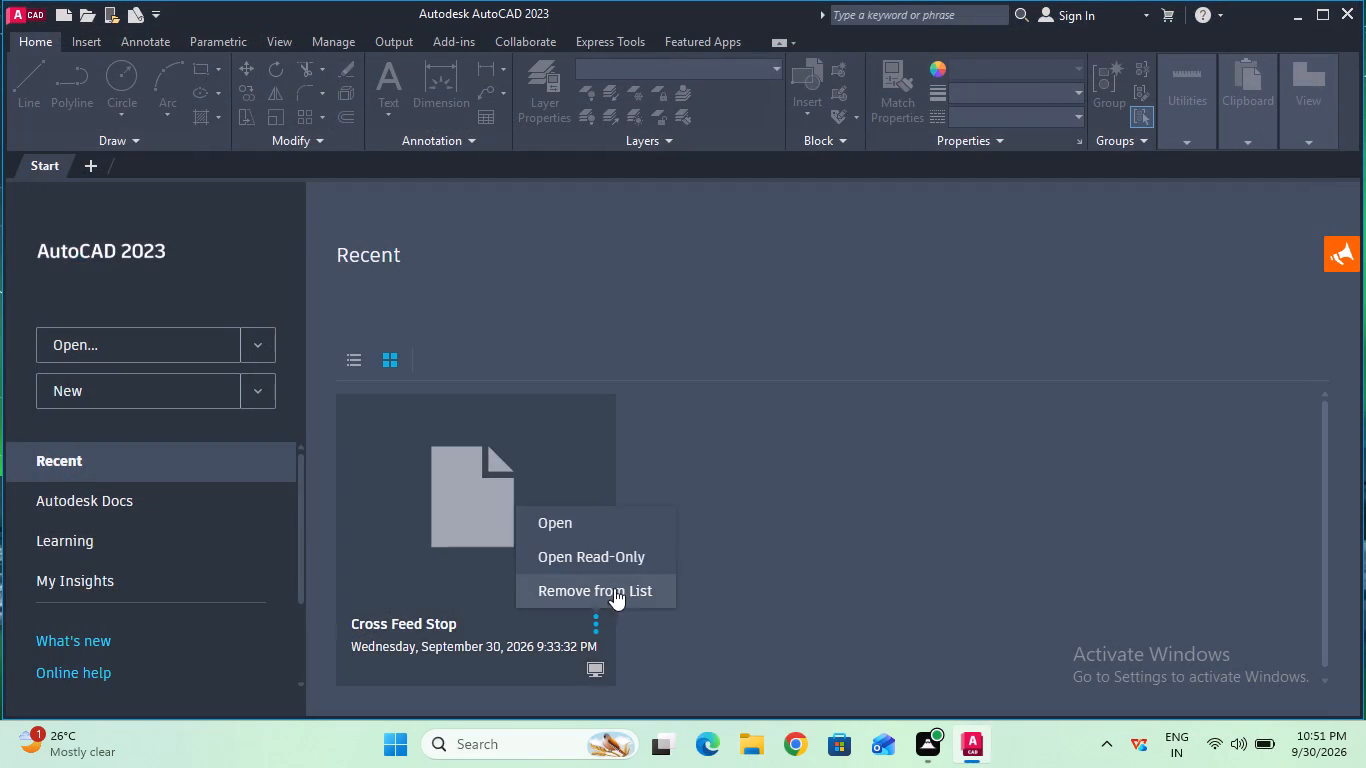
click(614, 586)
Start a new blank drawing.
click(178, 382)
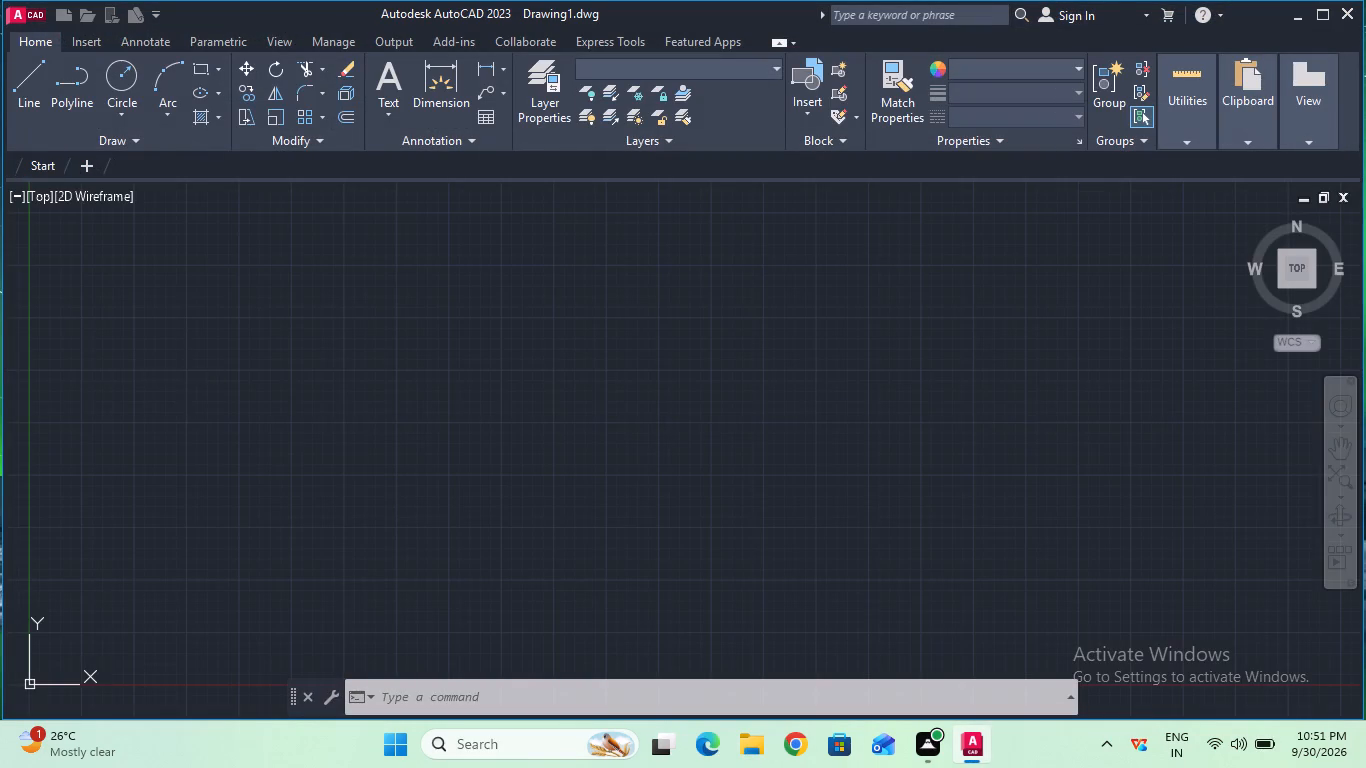
Turn on command logging for the drawing with LOGFILEON.
click(455, 643)
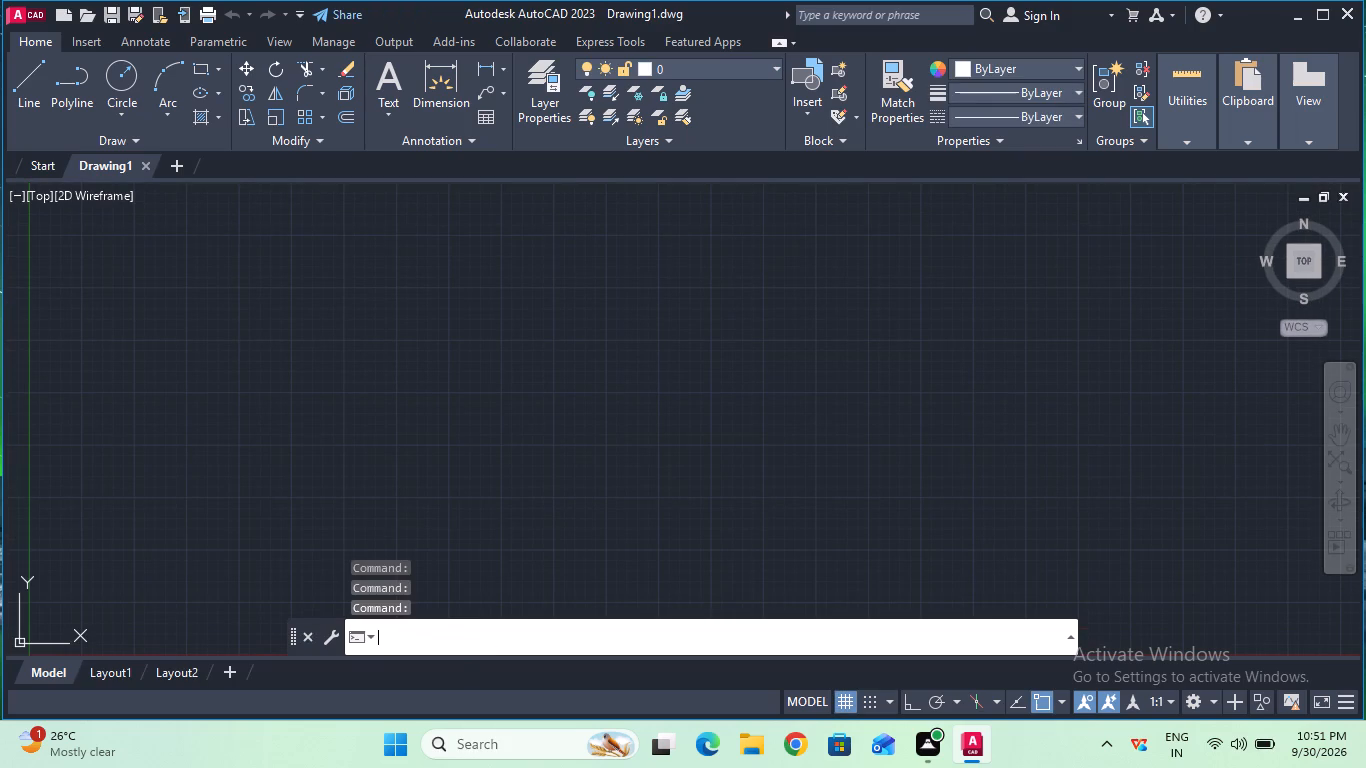
text(log)
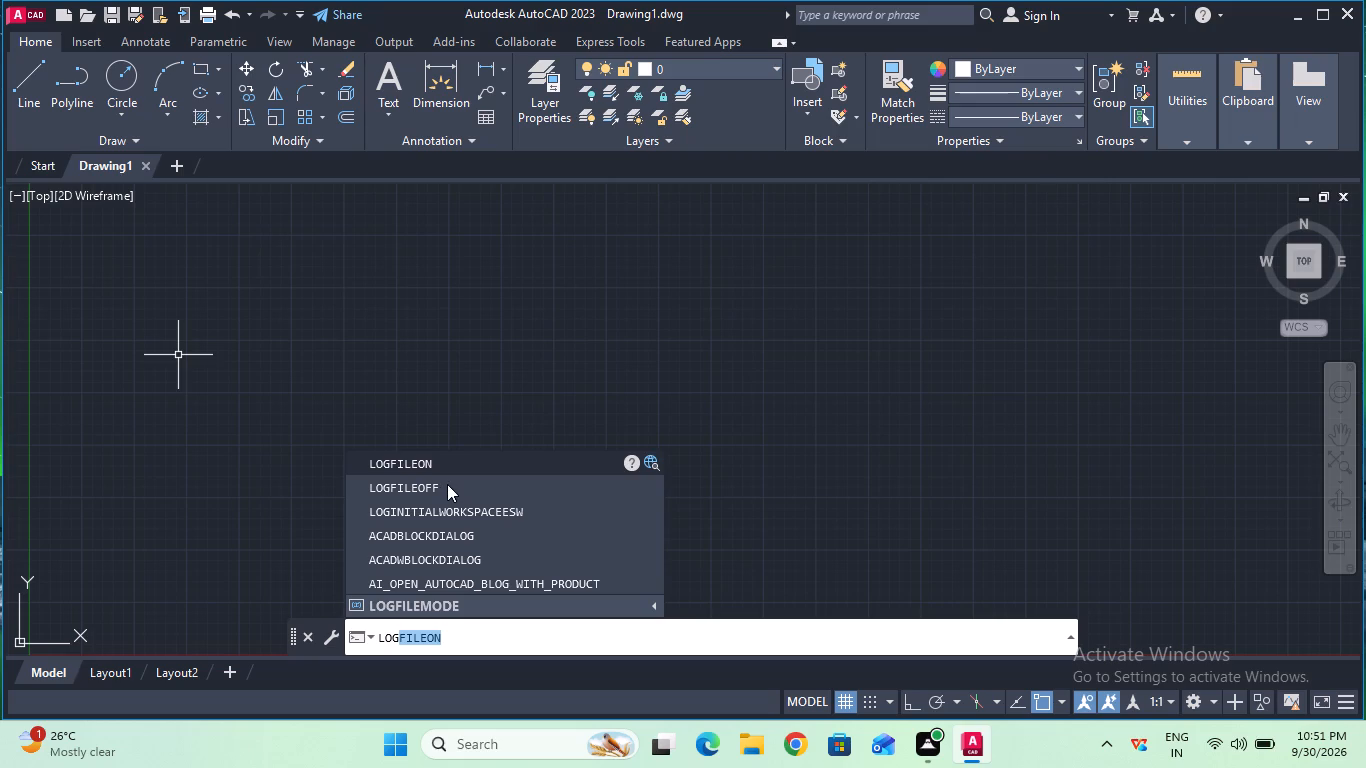
click(448, 468)
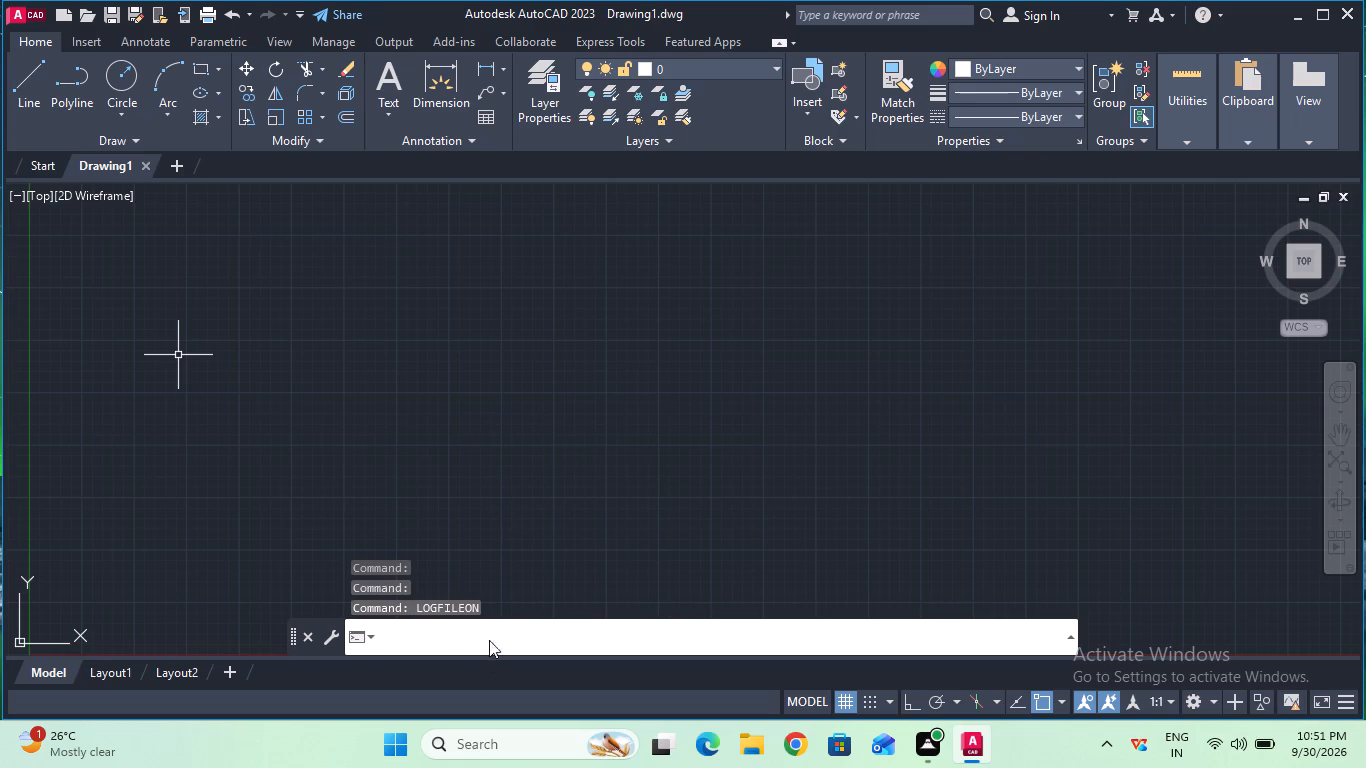
Configure the drawing units with a length precision of 0 and an insertion scale in millimeters.
click(487, 637)
text(unit)
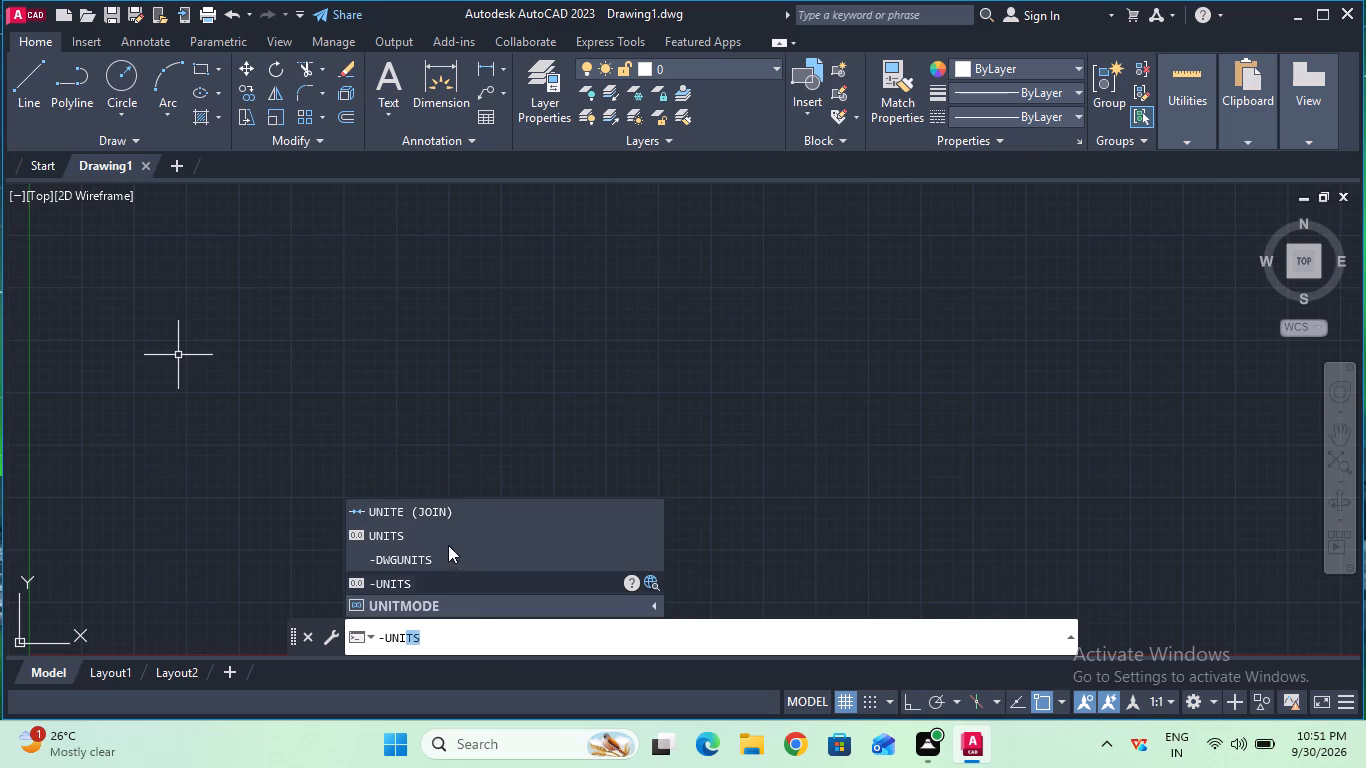
click(444, 534)
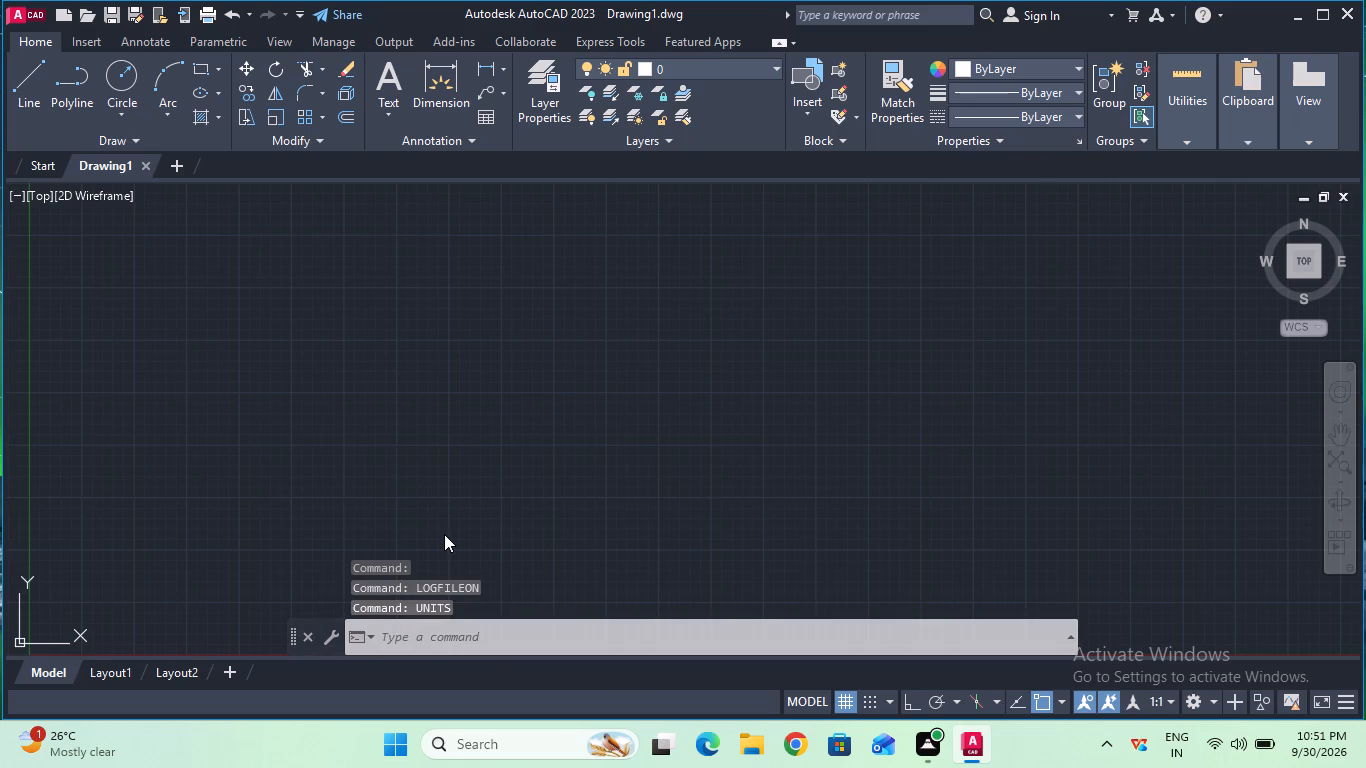
click(628, 267)
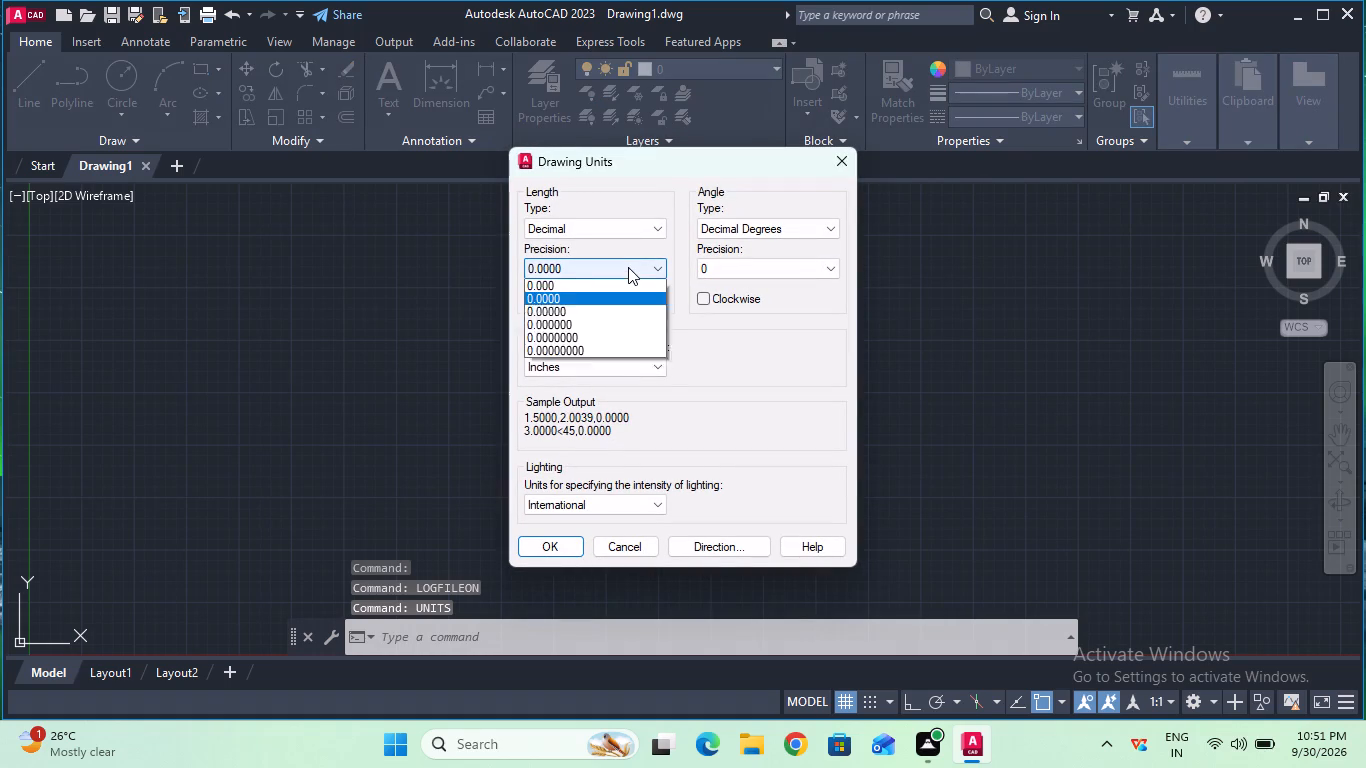
click(632, 282)
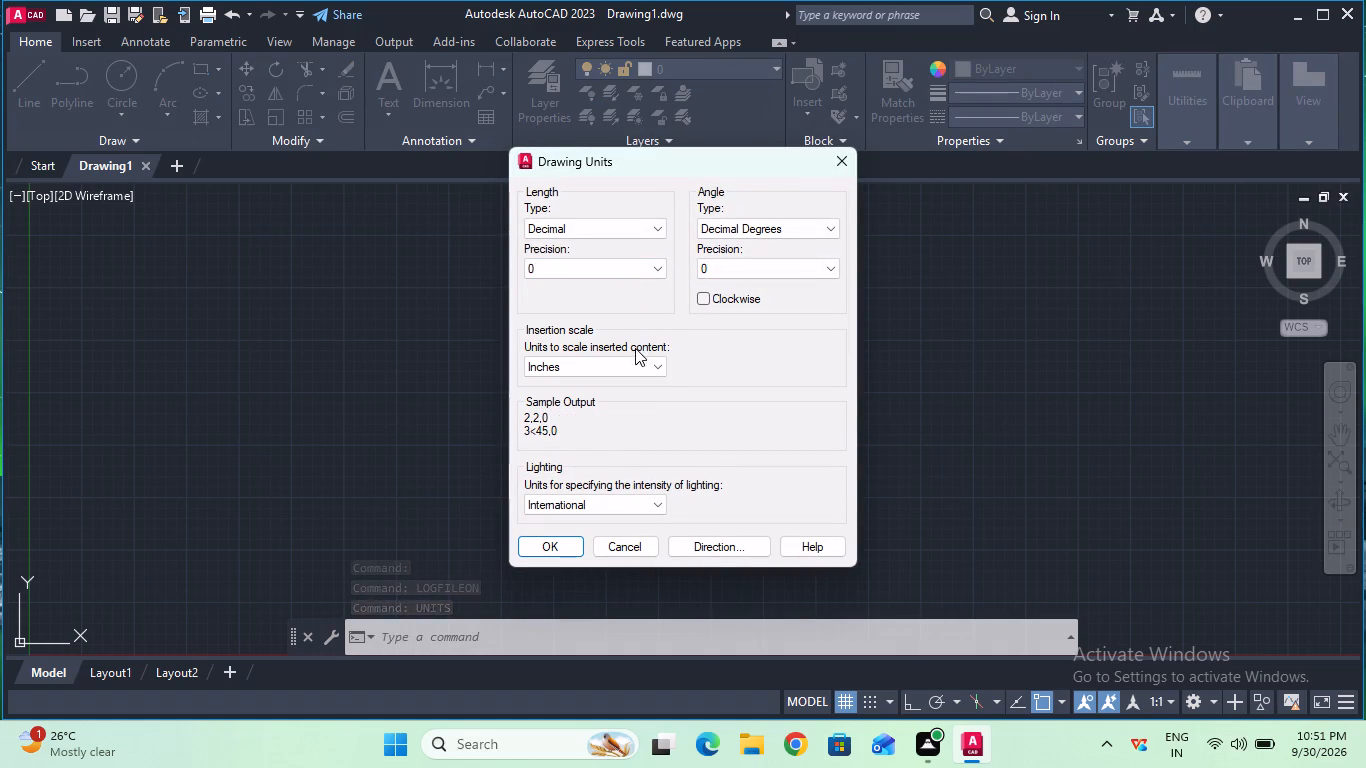
click(635, 357)
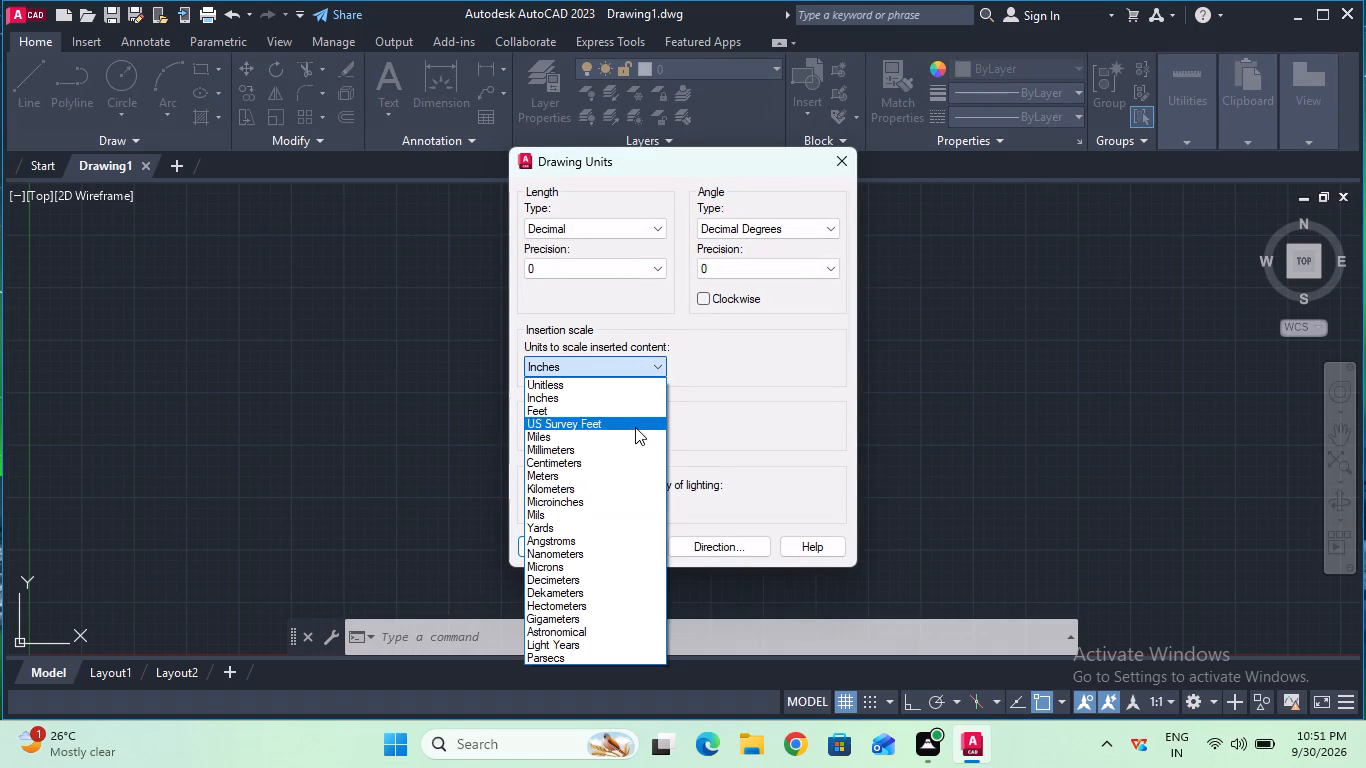
click(635, 448)
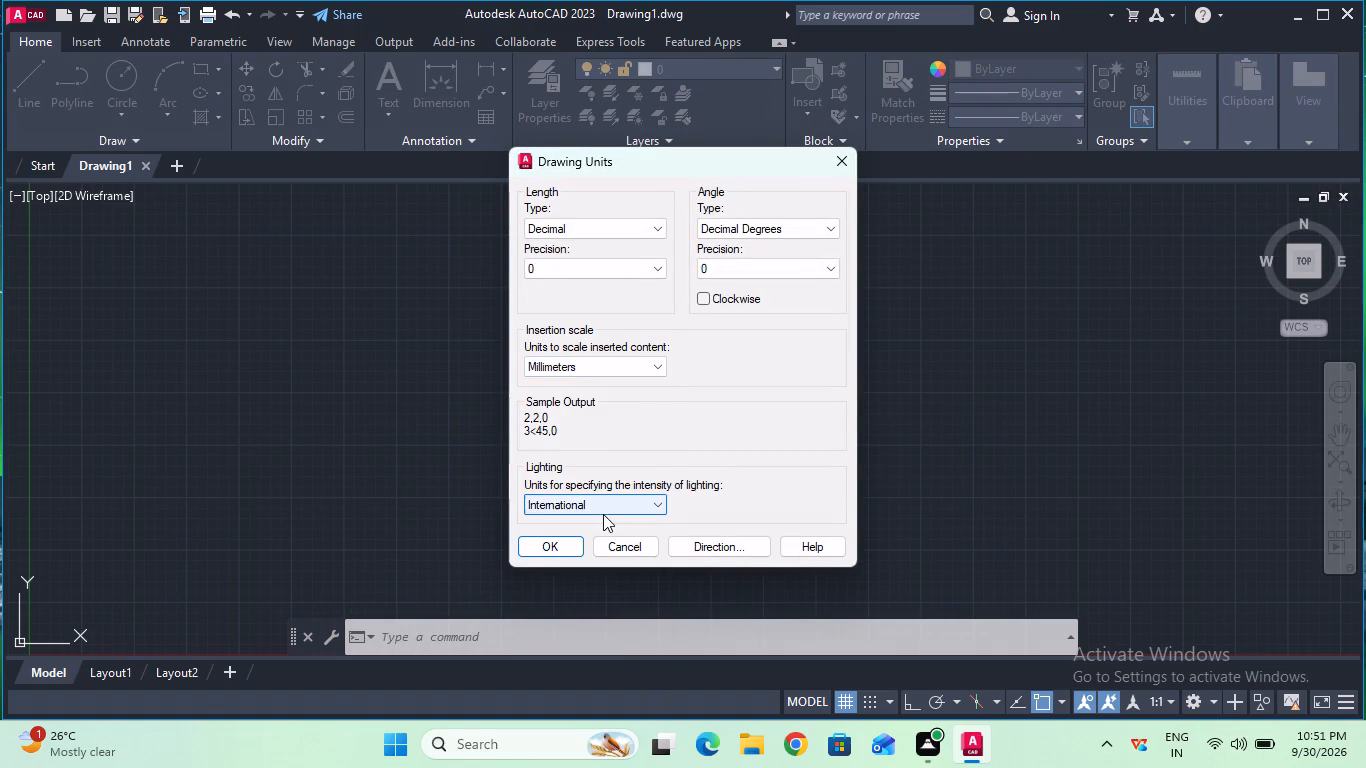
click(556, 553)
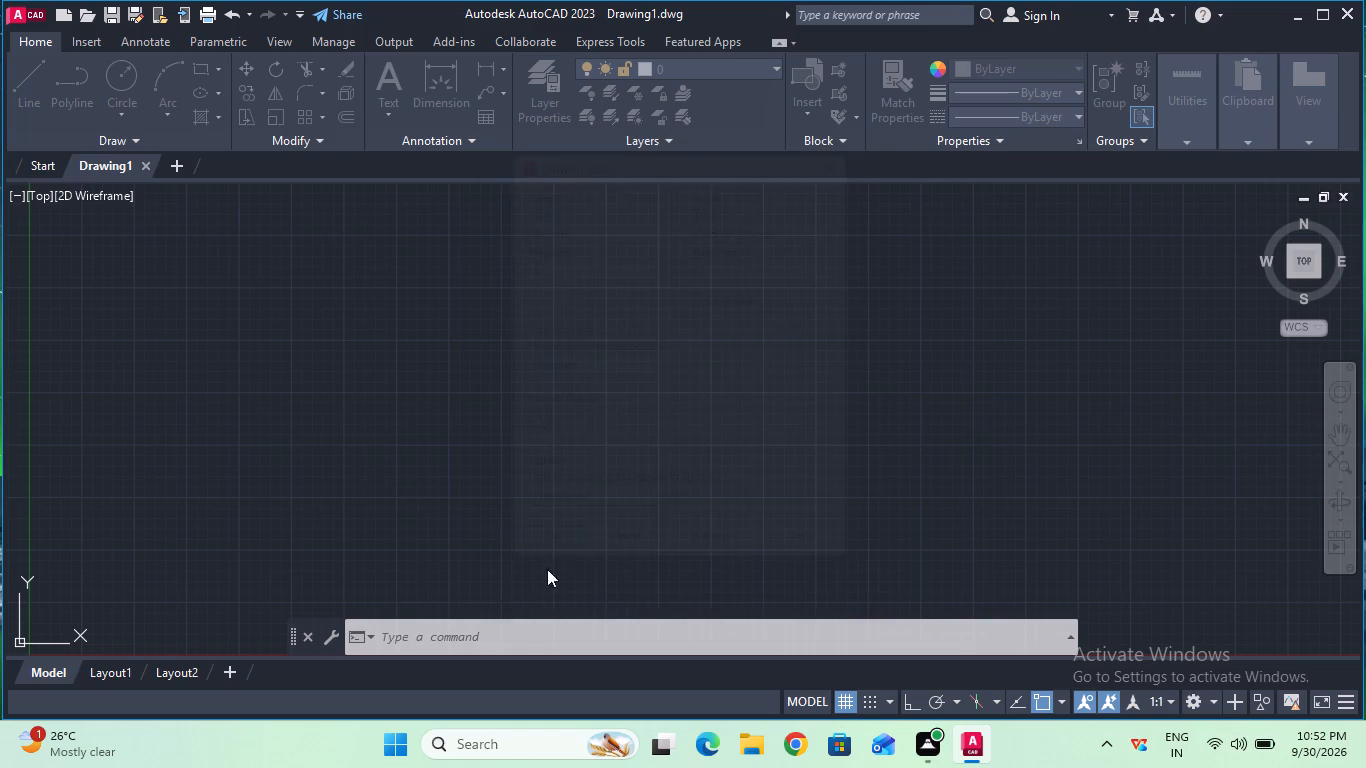
Modify the Standard dimension style to a text height of 6 with ISO standard text alignment.
click(520, 637)
key(d)
key(Return)
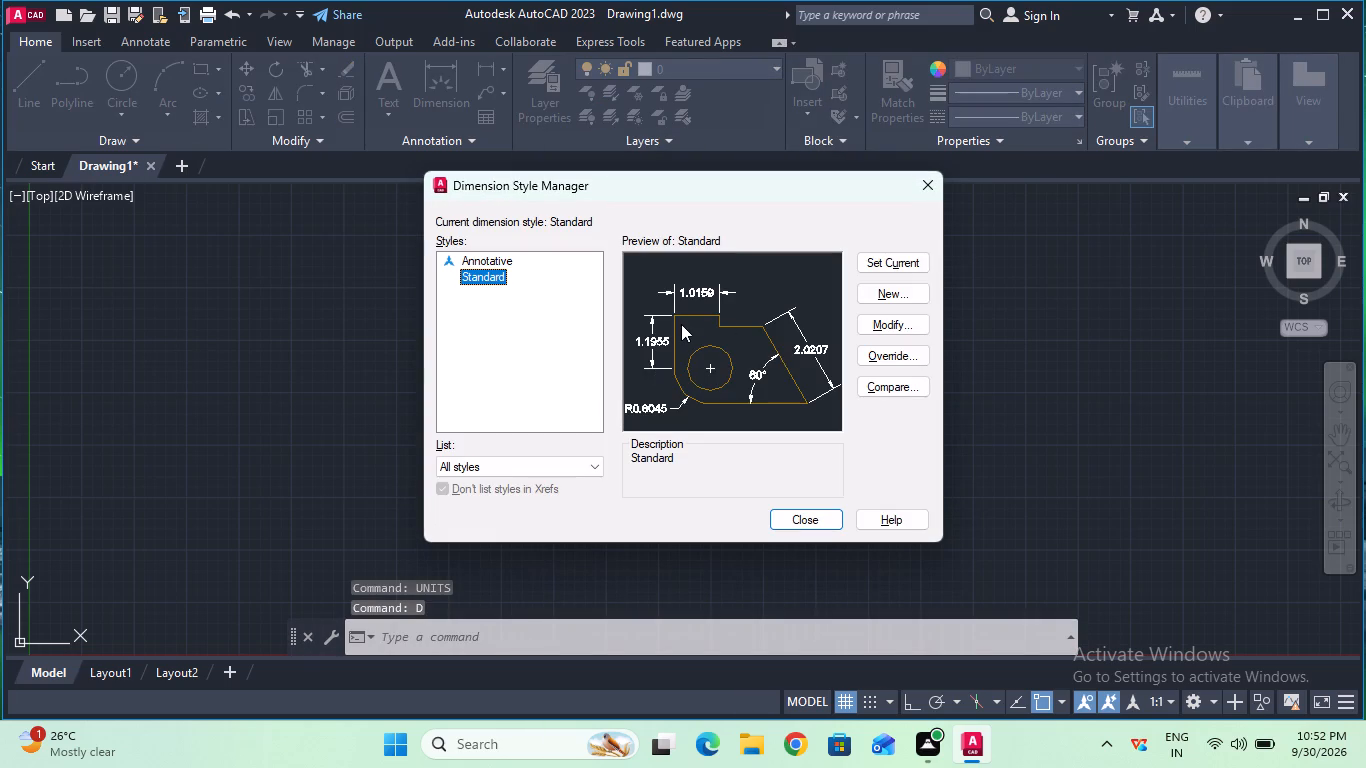
click(871, 315)
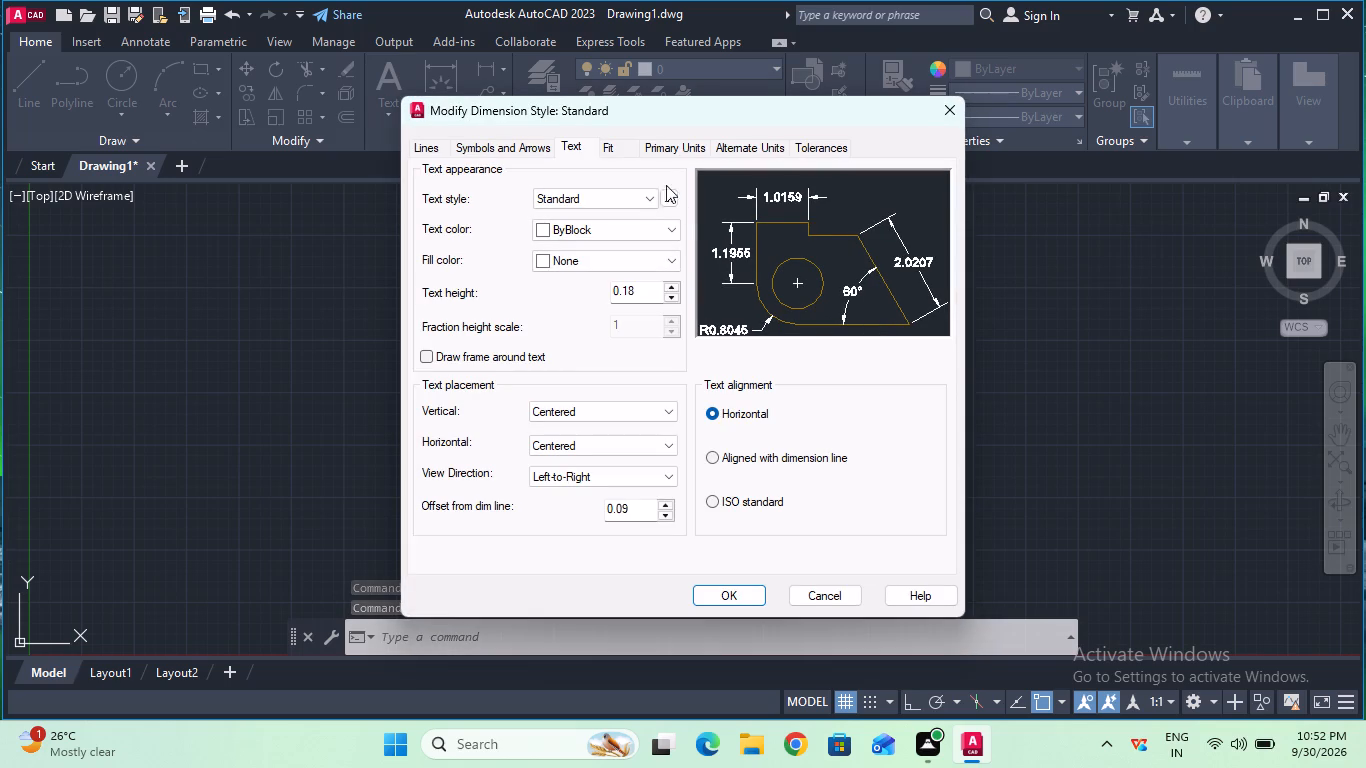
click(632, 286)
key(BackSpace)
key(BackSpace)
key(BackSpace)
key(BackSpace)
key(BackSpace)
key(6)
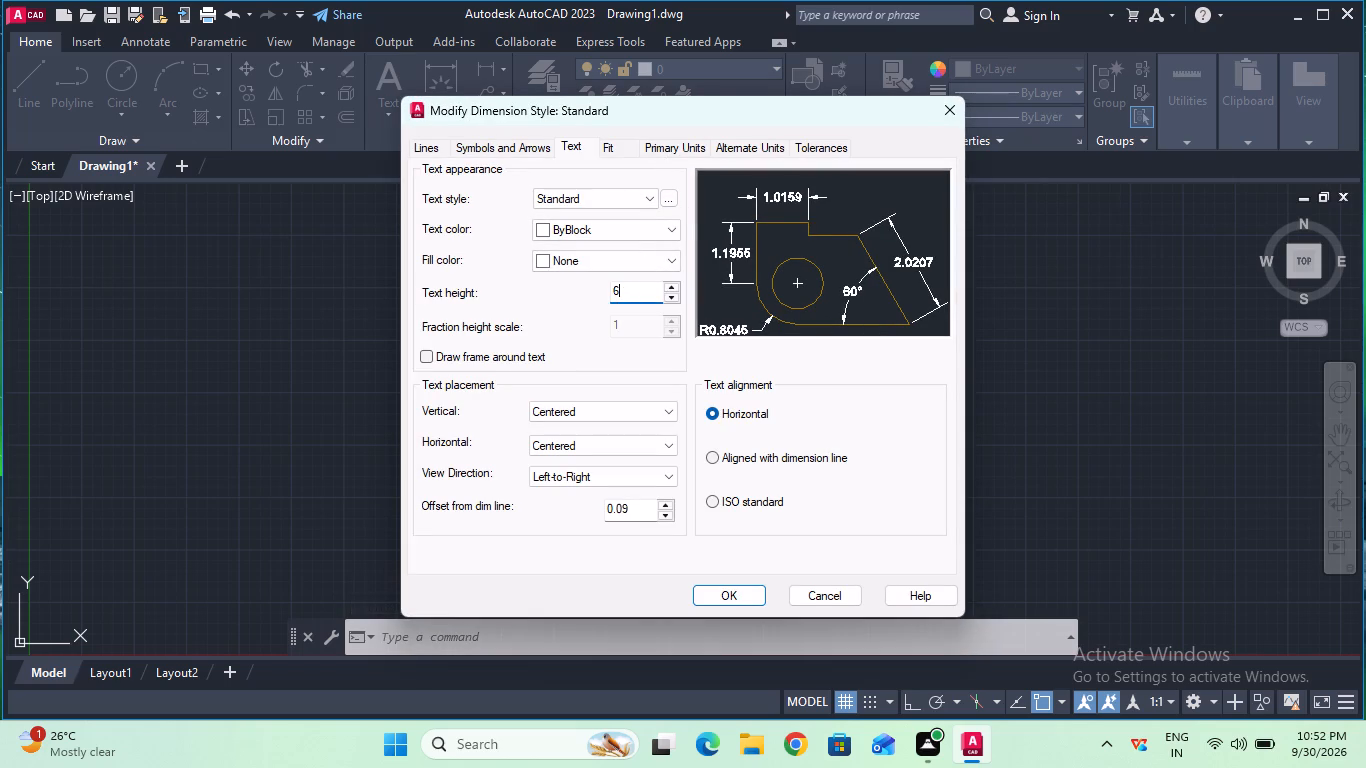
click(719, 503)
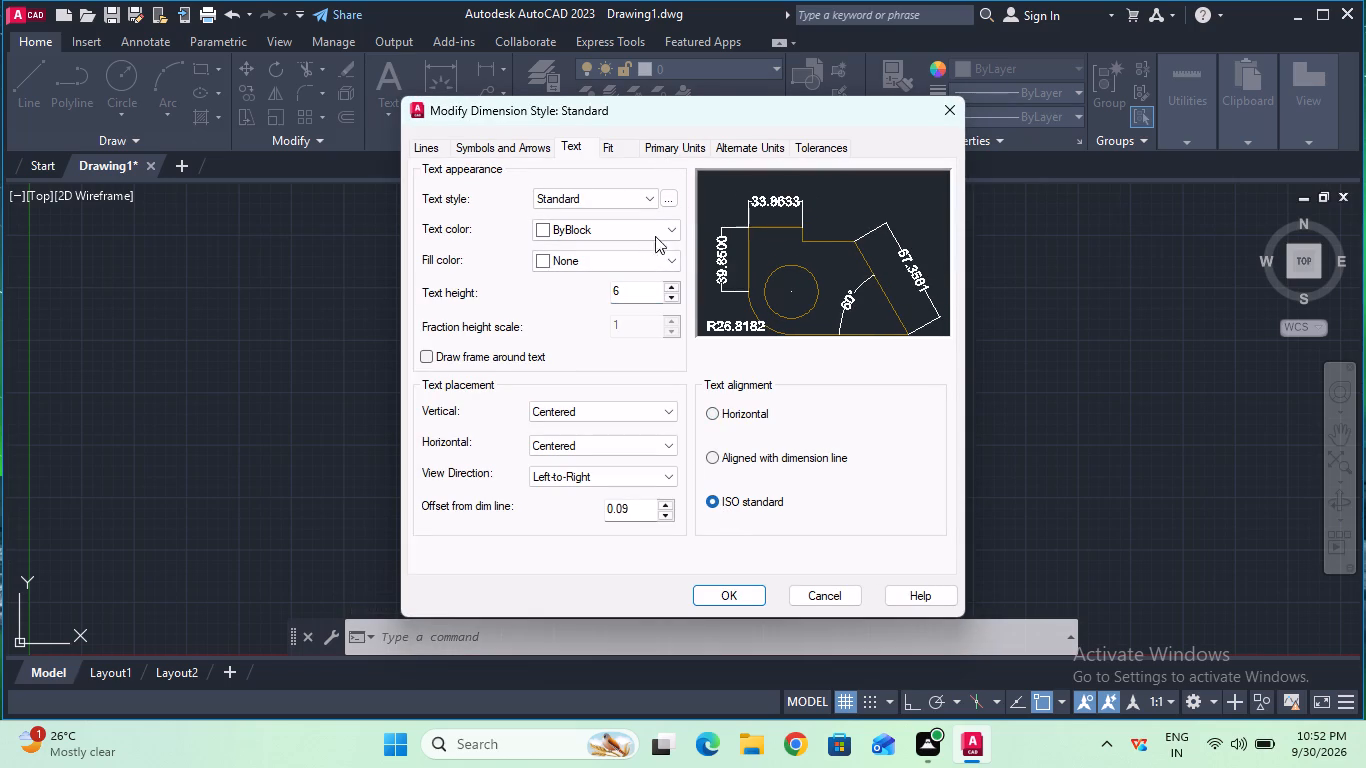
Set the Standard dimension style's linear precision to 0, save the changes and make the style current.
click(660, 157)
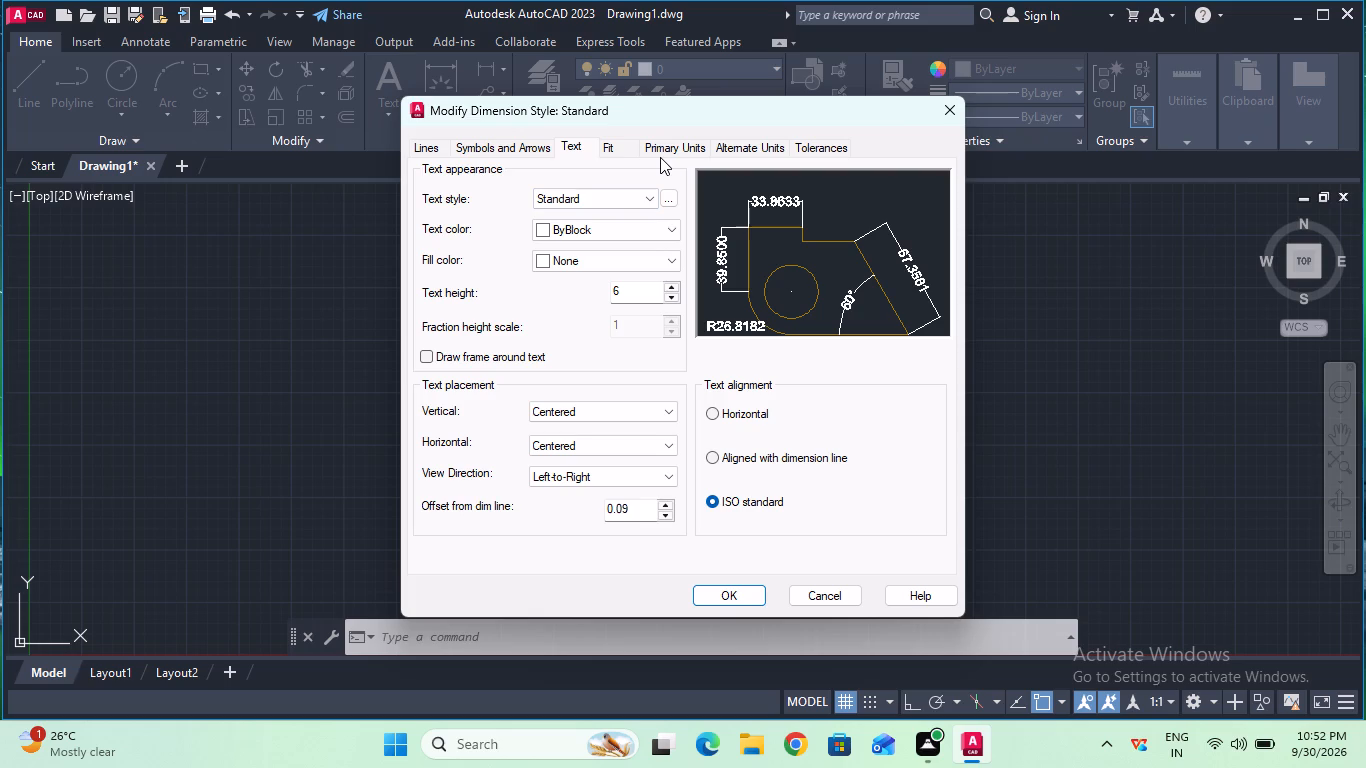
click(669, 147)
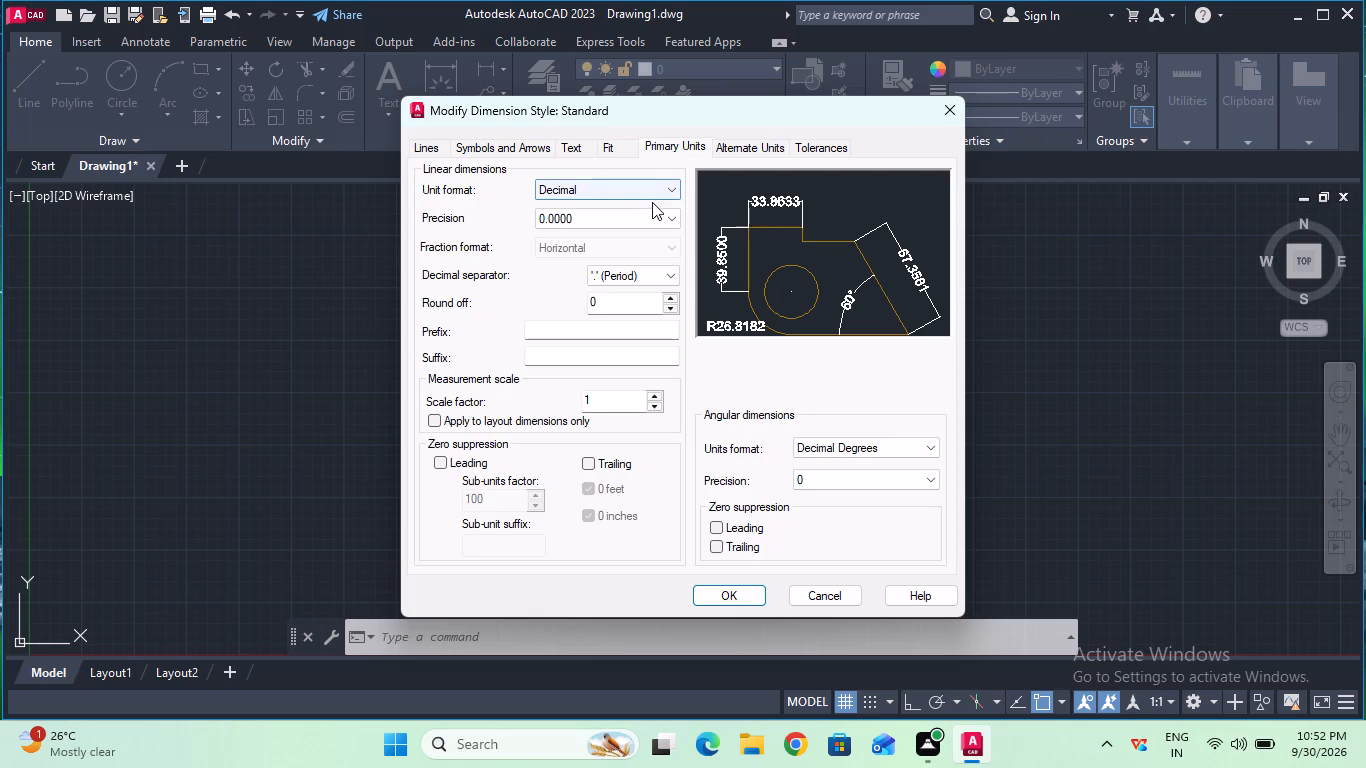
click(651, 210)
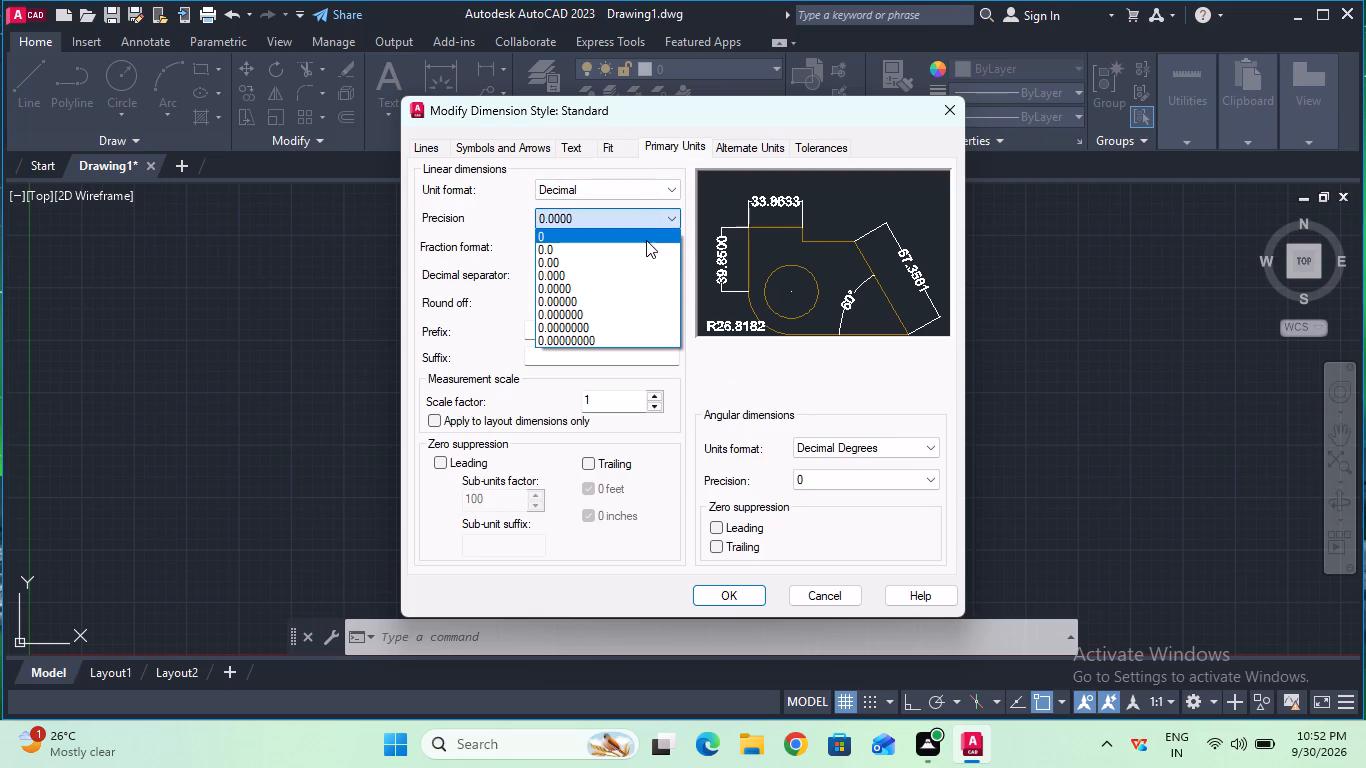
click(646, 240)
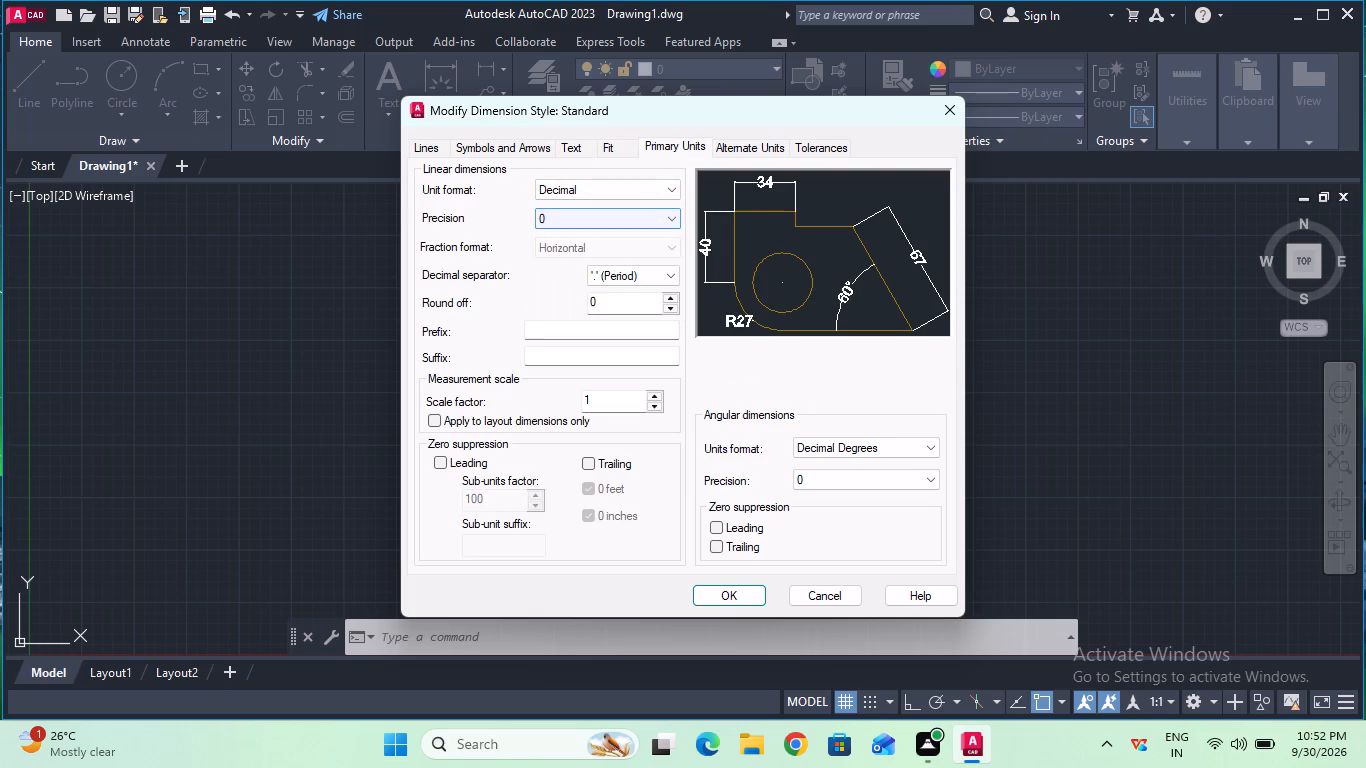
click(572, 145)
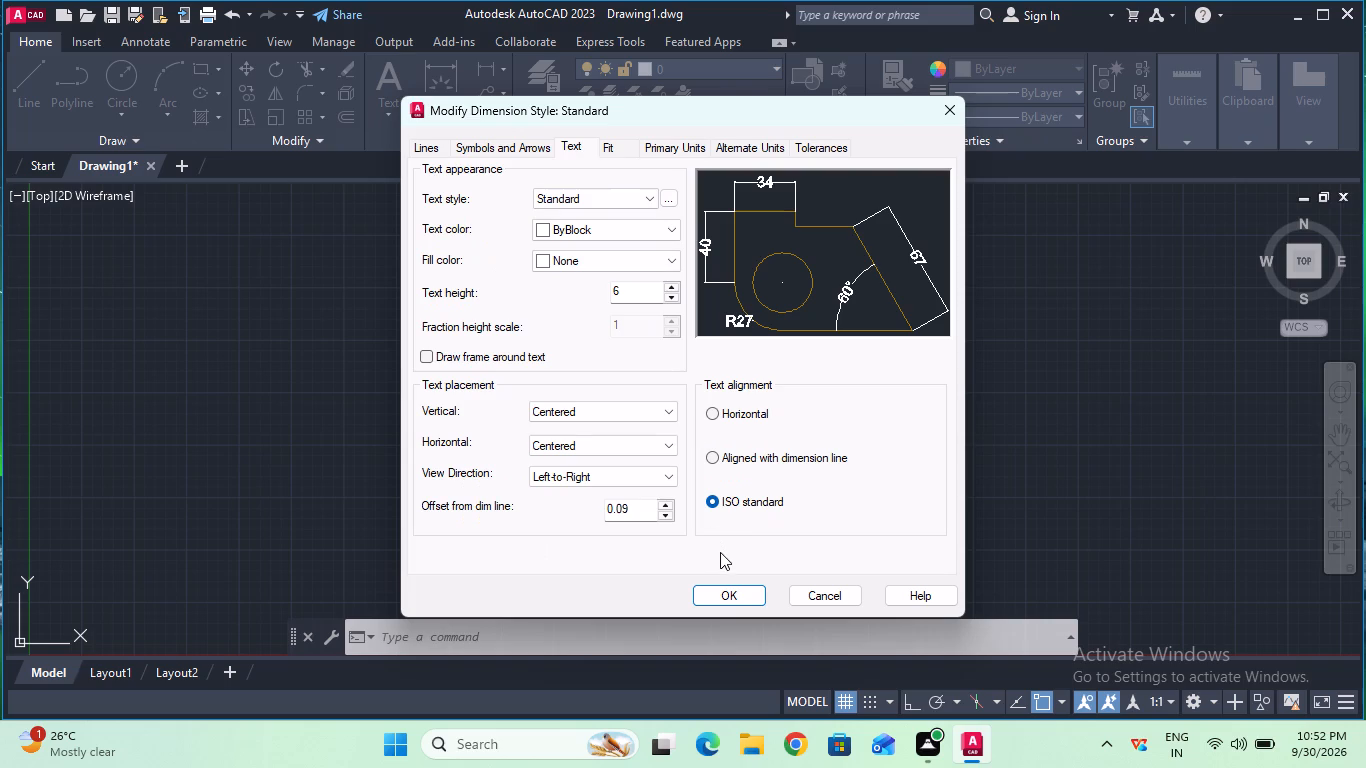
click(727, 588)
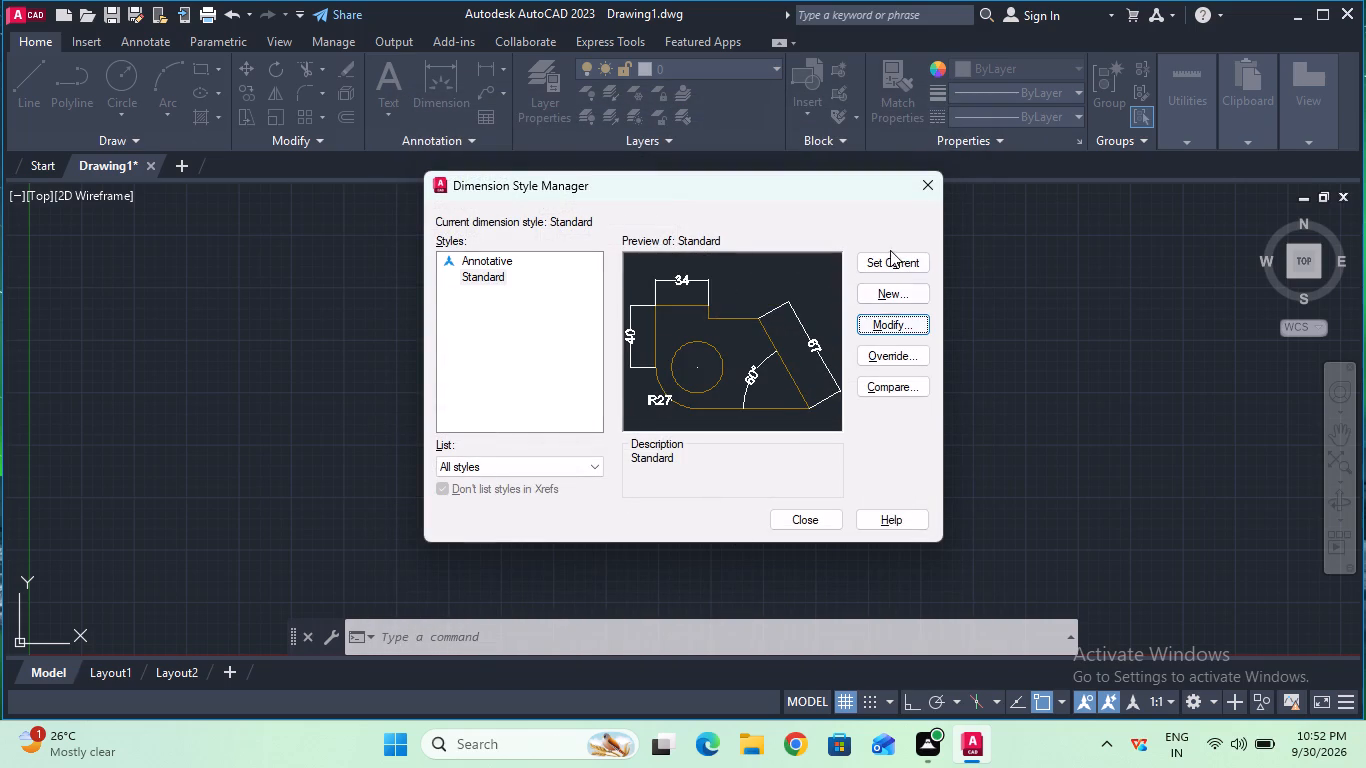
click(888, 258)
click(812, 523)
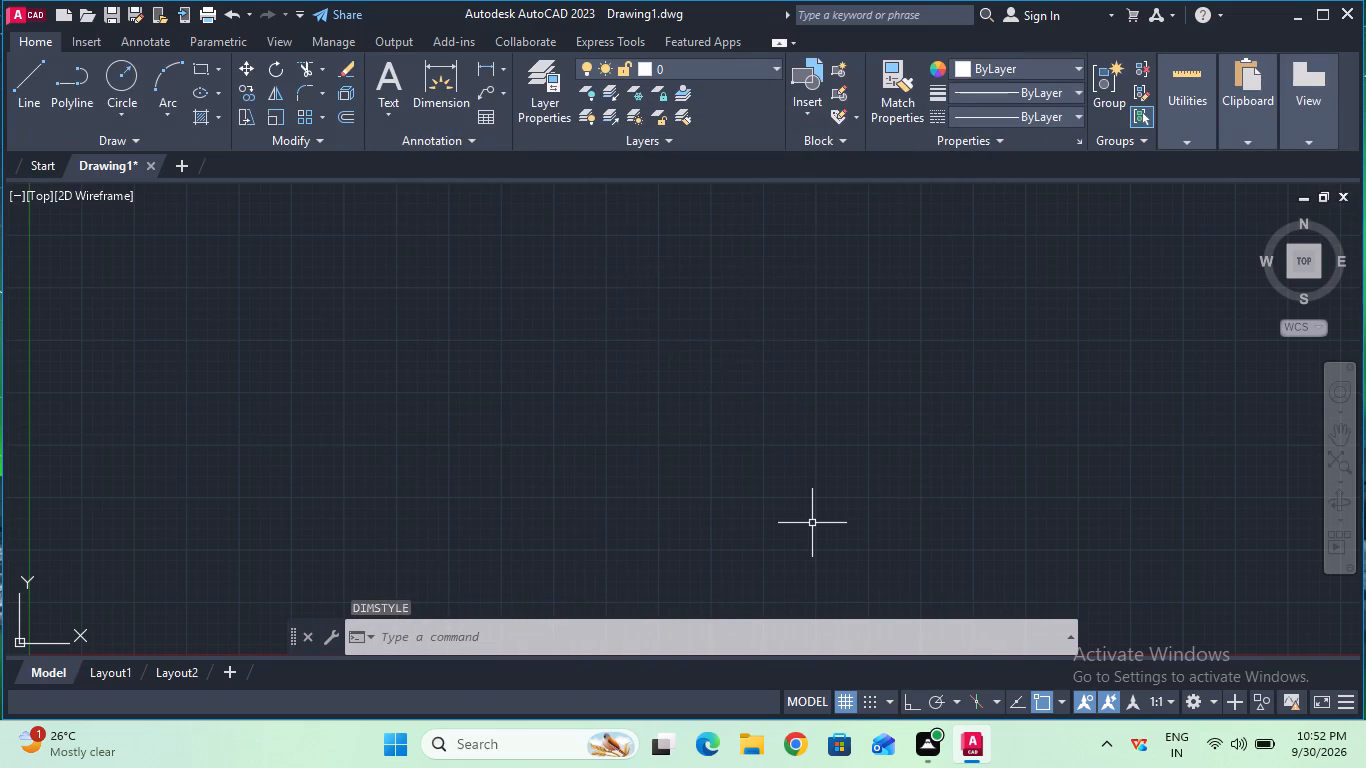
Set the model space limits with the lower corner at 0,0 and the upper corner at 100,100.
click(640, 647)
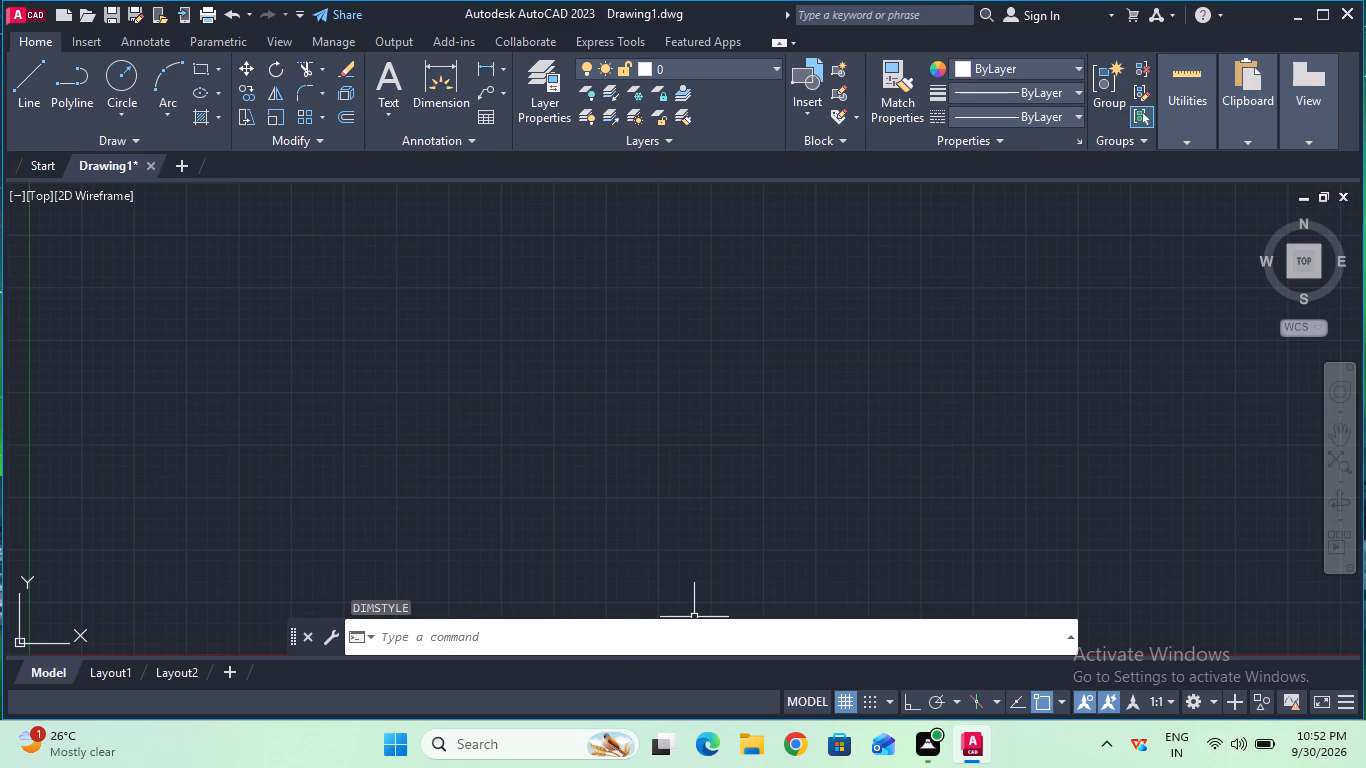
text(li)
click(491, 445)
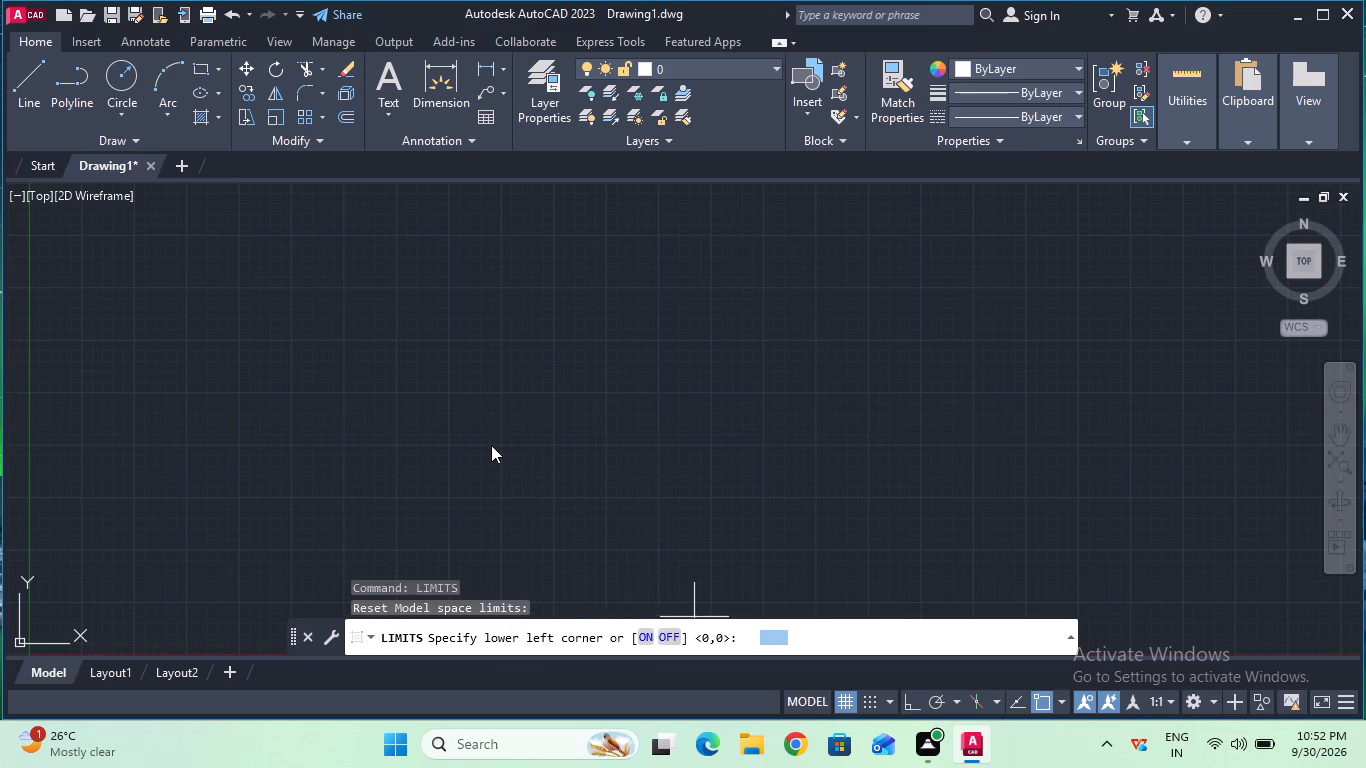
click(740, 639)
text(0,0)
key(Return)
text(100,100)
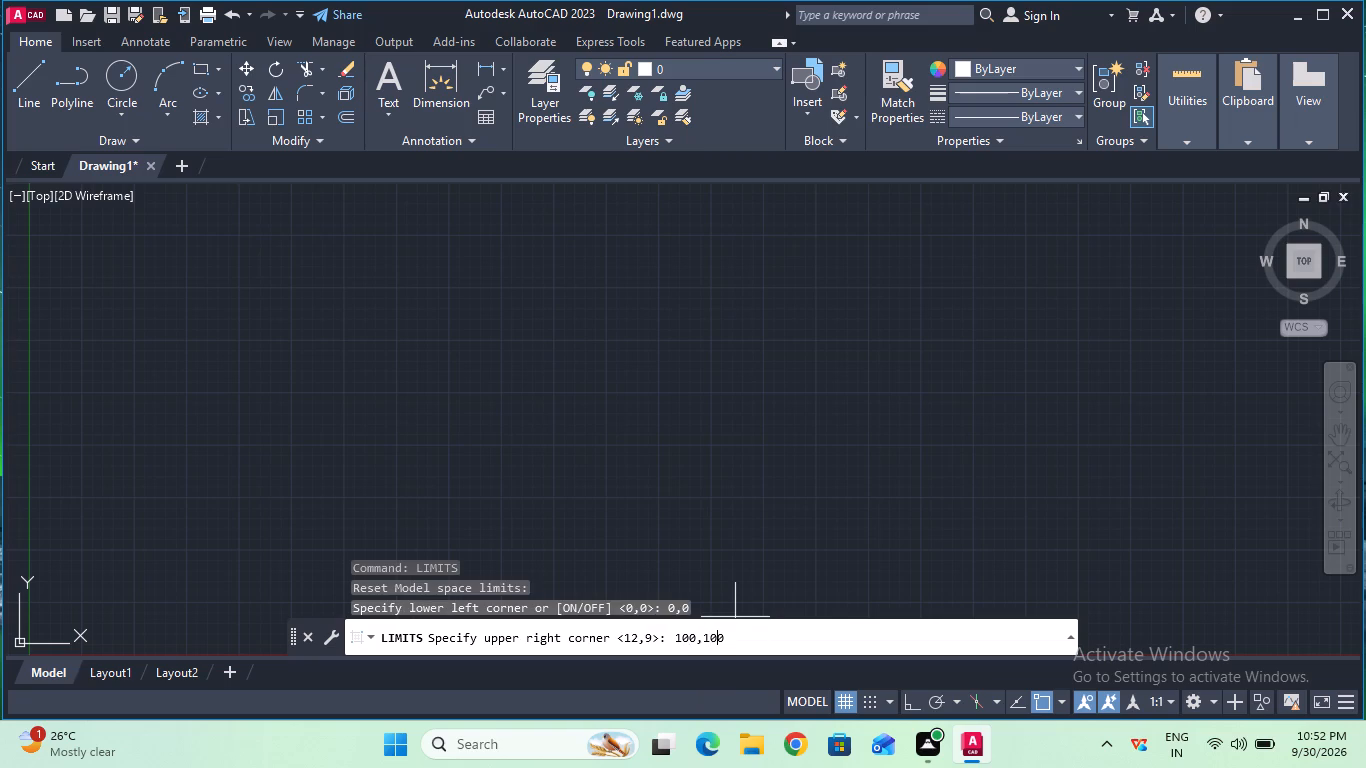
key(Return)
key(z)
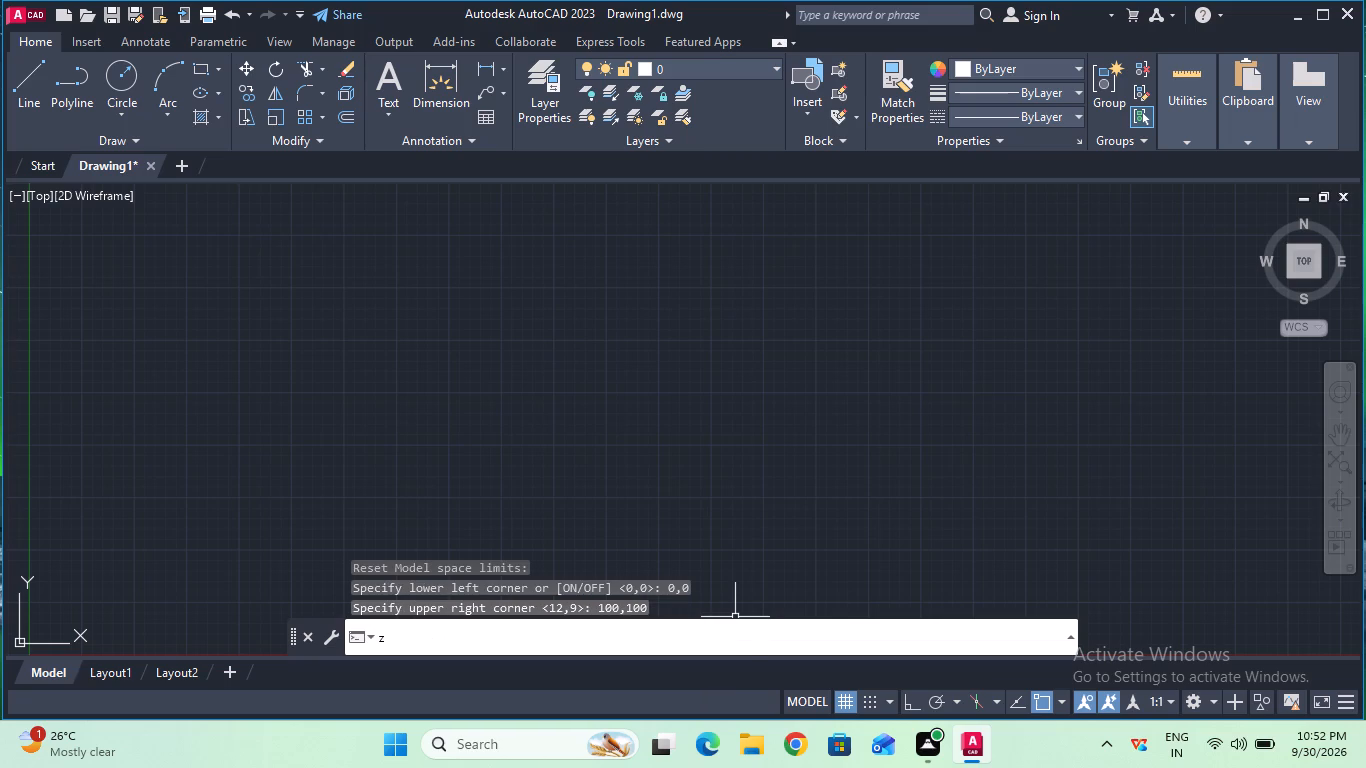
key(Return)
key(a)
key(Return)
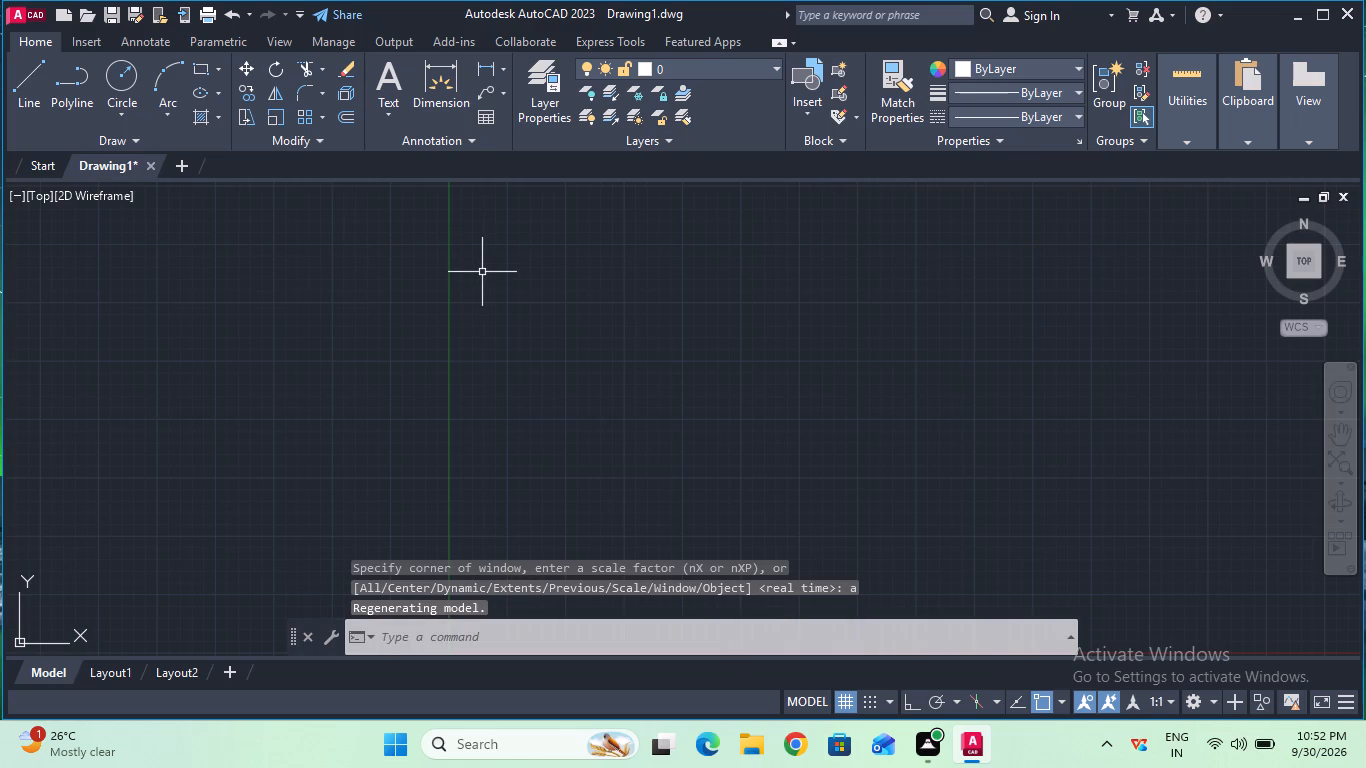
Turn on Ortho mode.
key(F8)
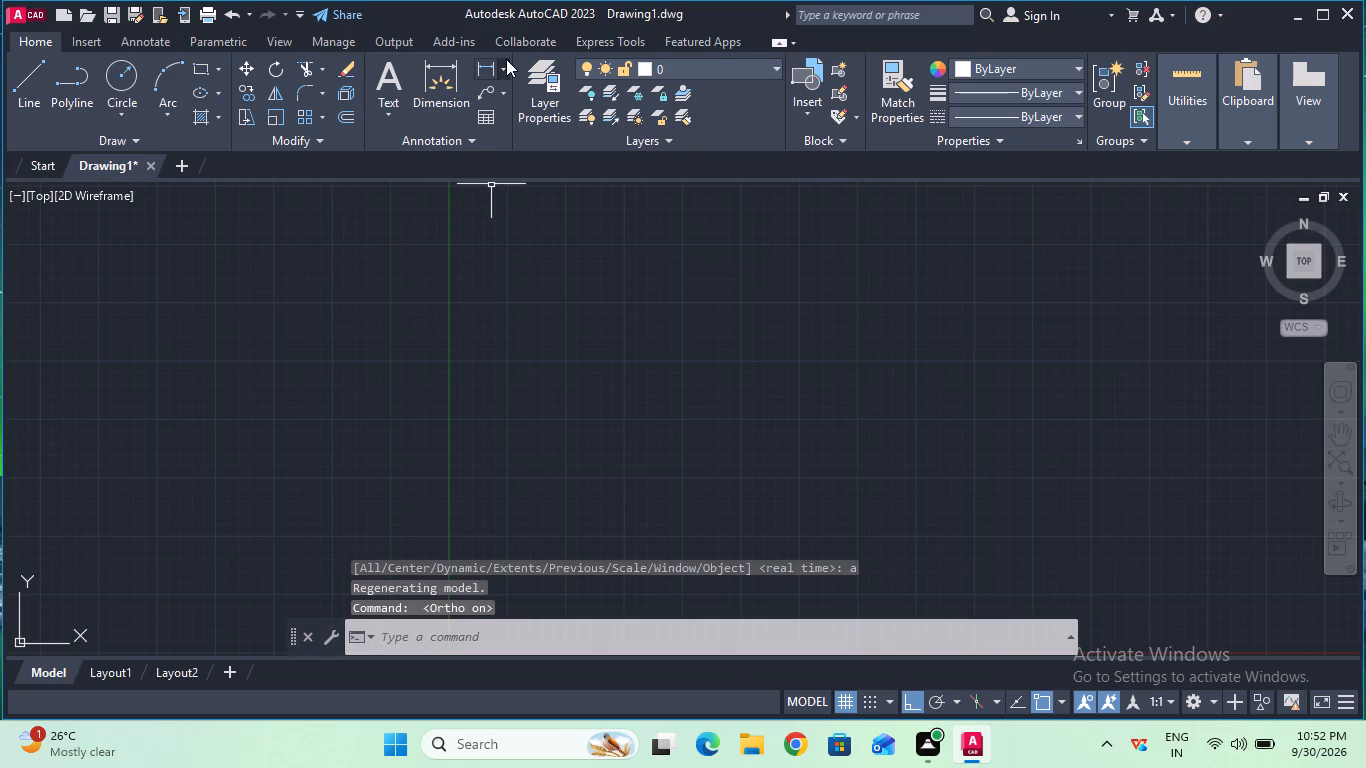
Load the CENTER linetype from acad.lin into the drawing.
click(506, 59)
click(506, 144)
click(1013, 110)
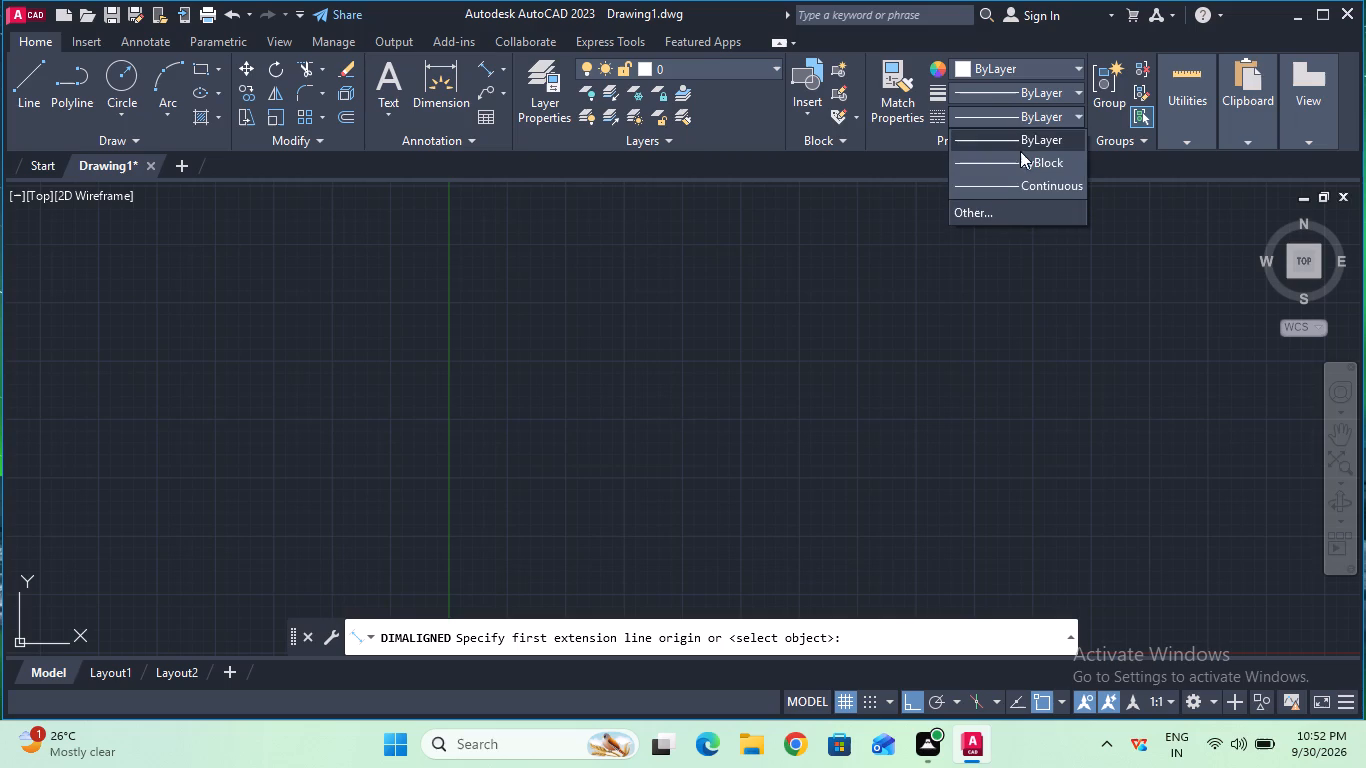
click(1020, 207)
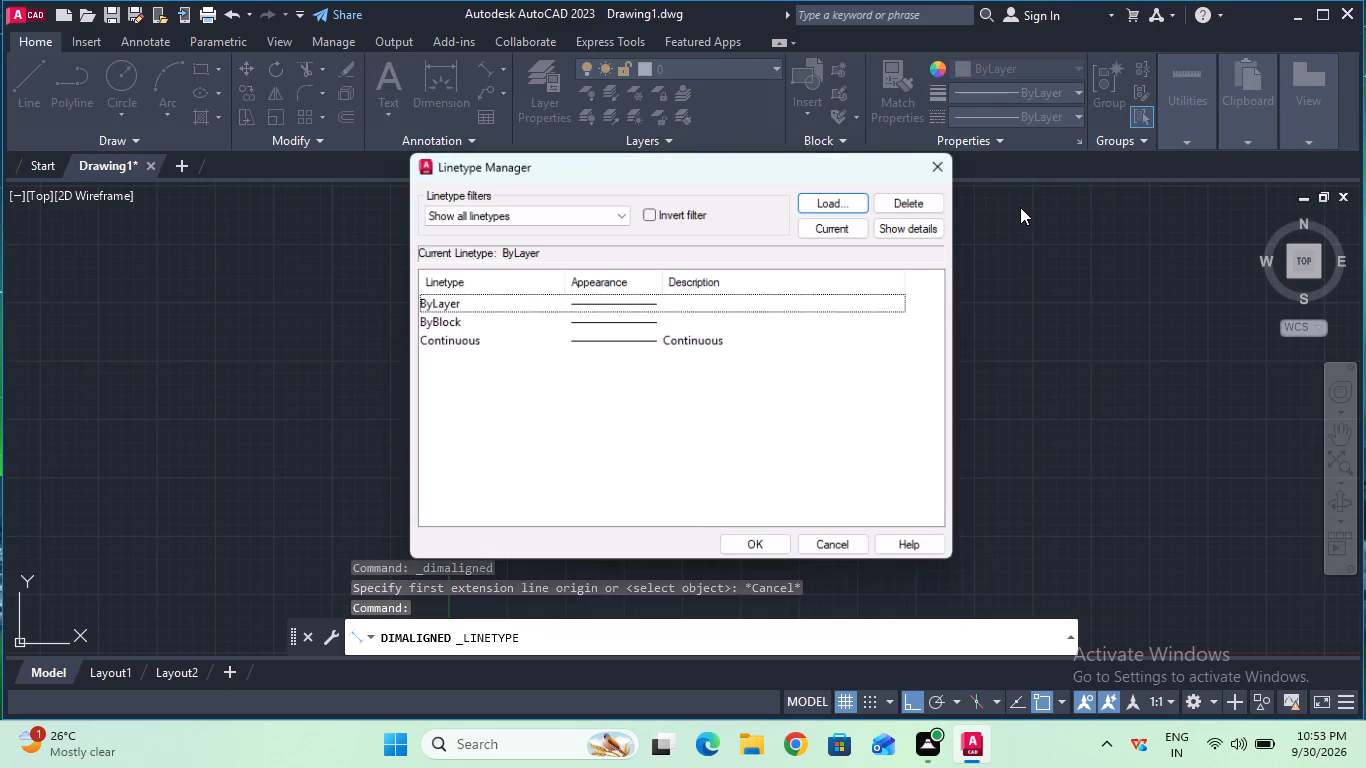
click(840, 205)
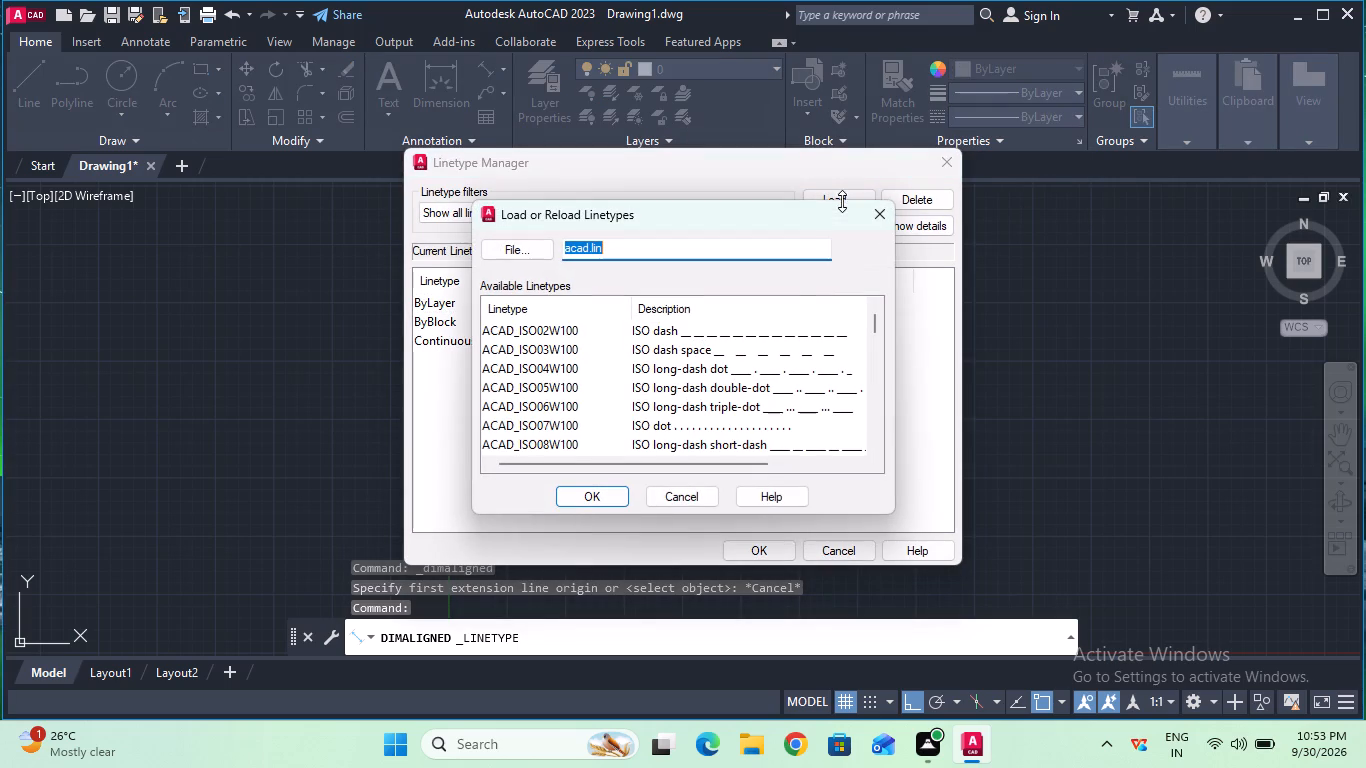
drag(878, 318, 884, 360)
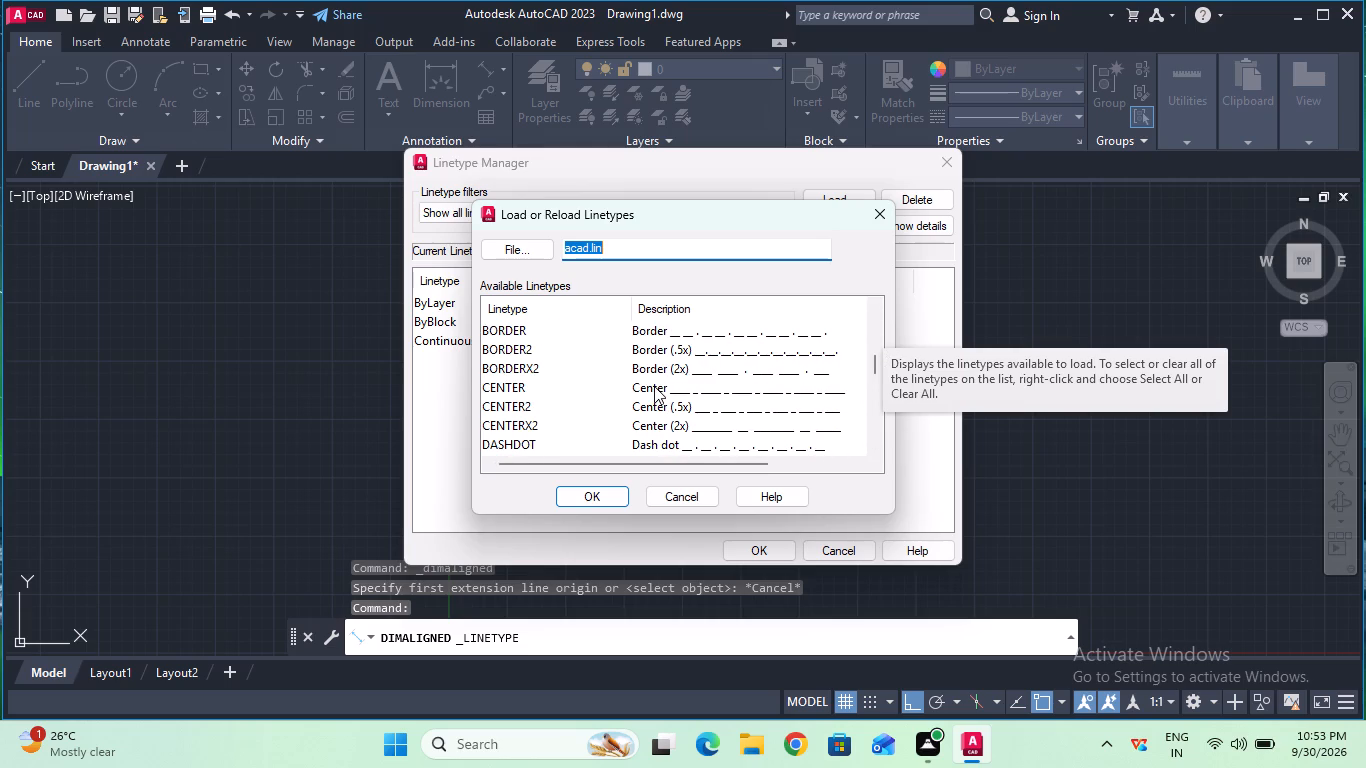
click(654, 386)
click(590, 504)
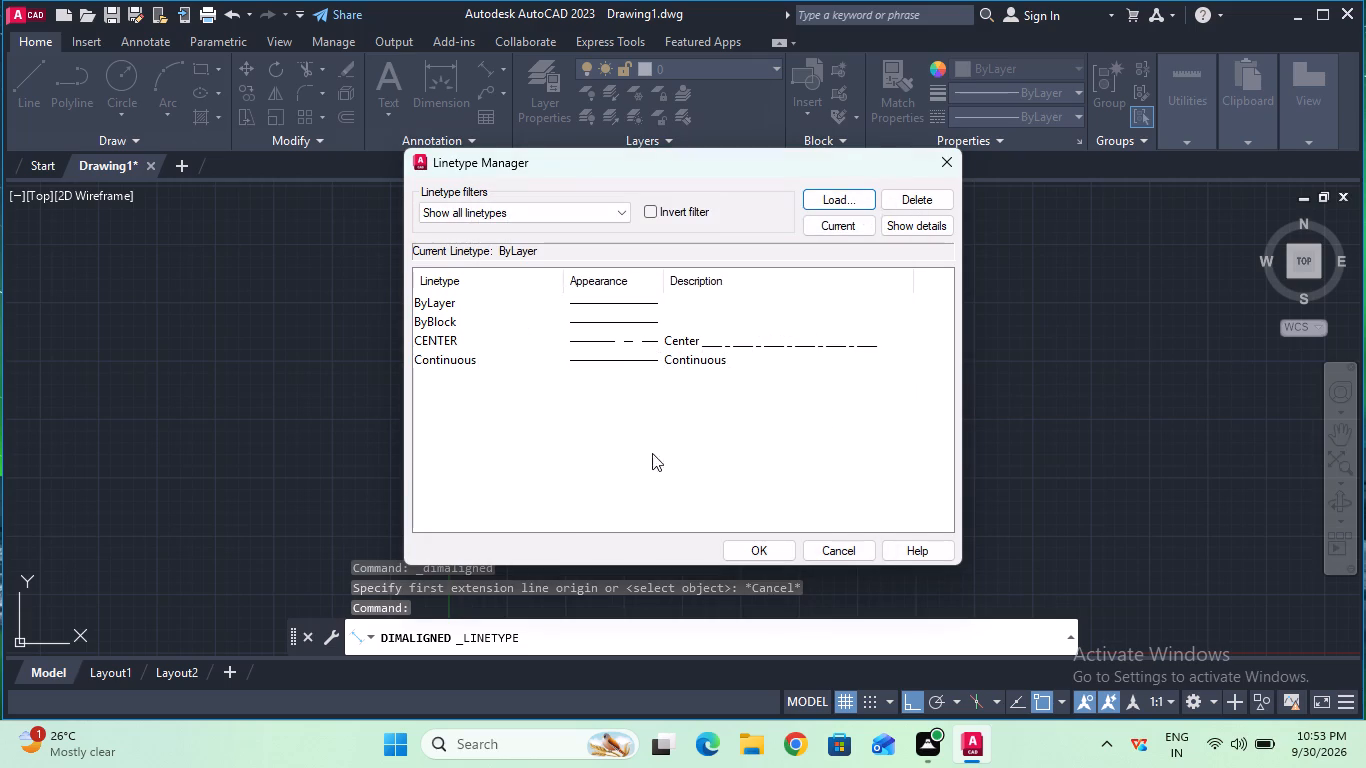
click(756, 544)
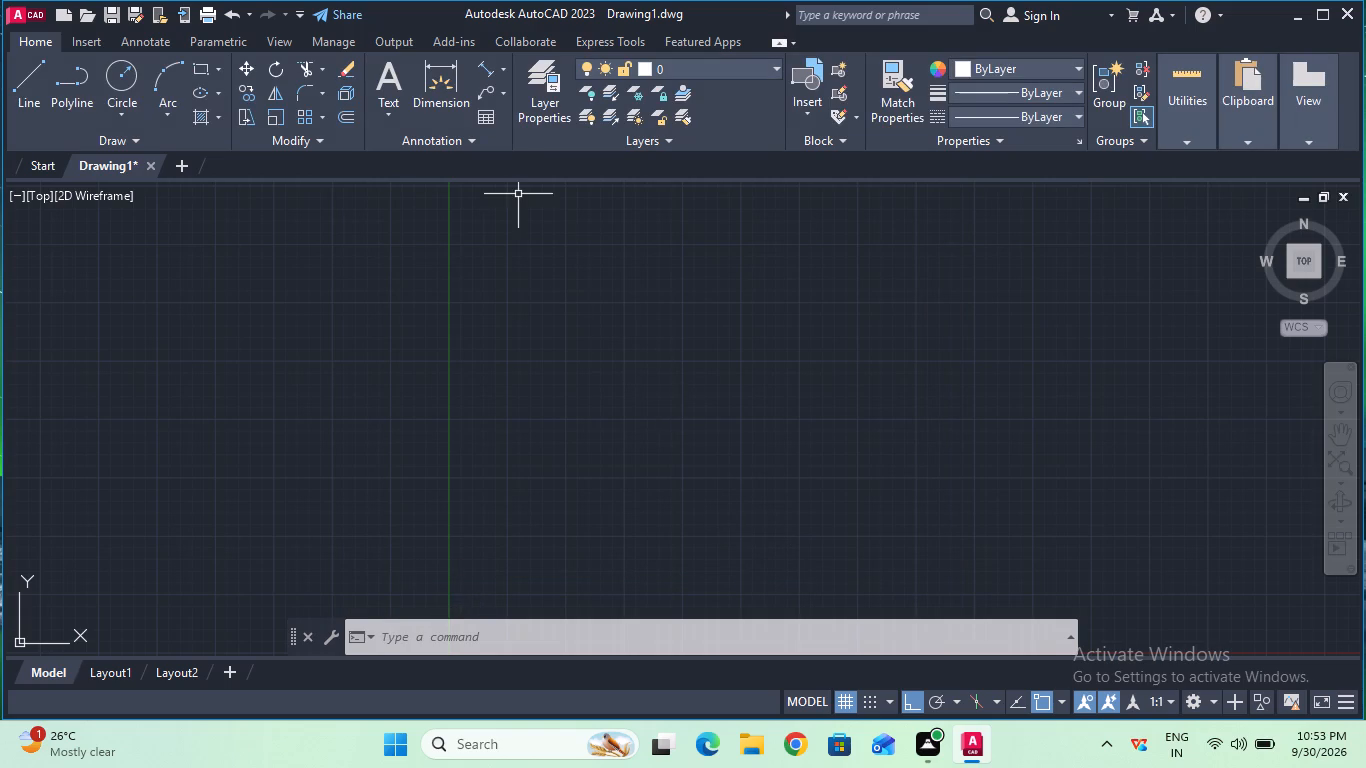
Turn on isometric drafting with the top isoplane.
click(1000, 703)
click(995, 643)
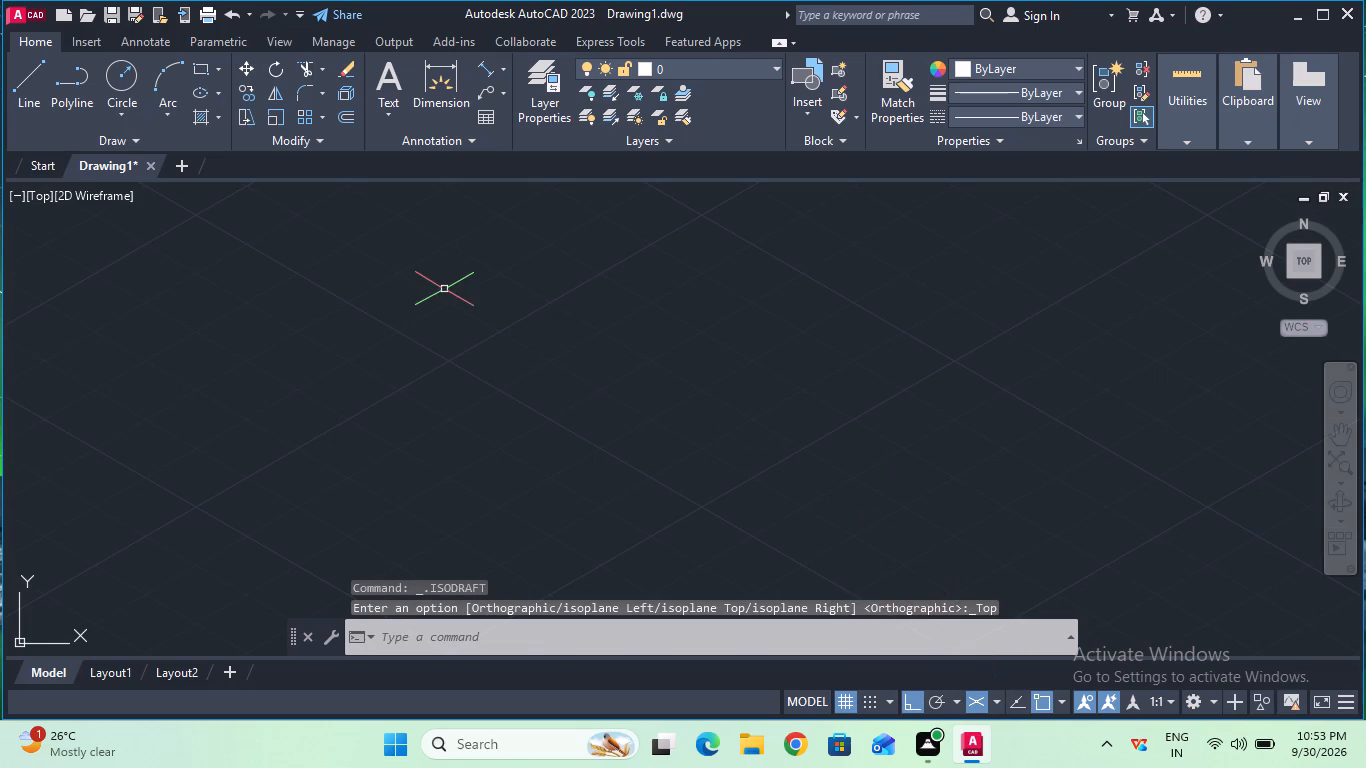
Draw a closed isometric rectangle with 24 mm and 14 mm sides using the Line command.
click(34, 102)
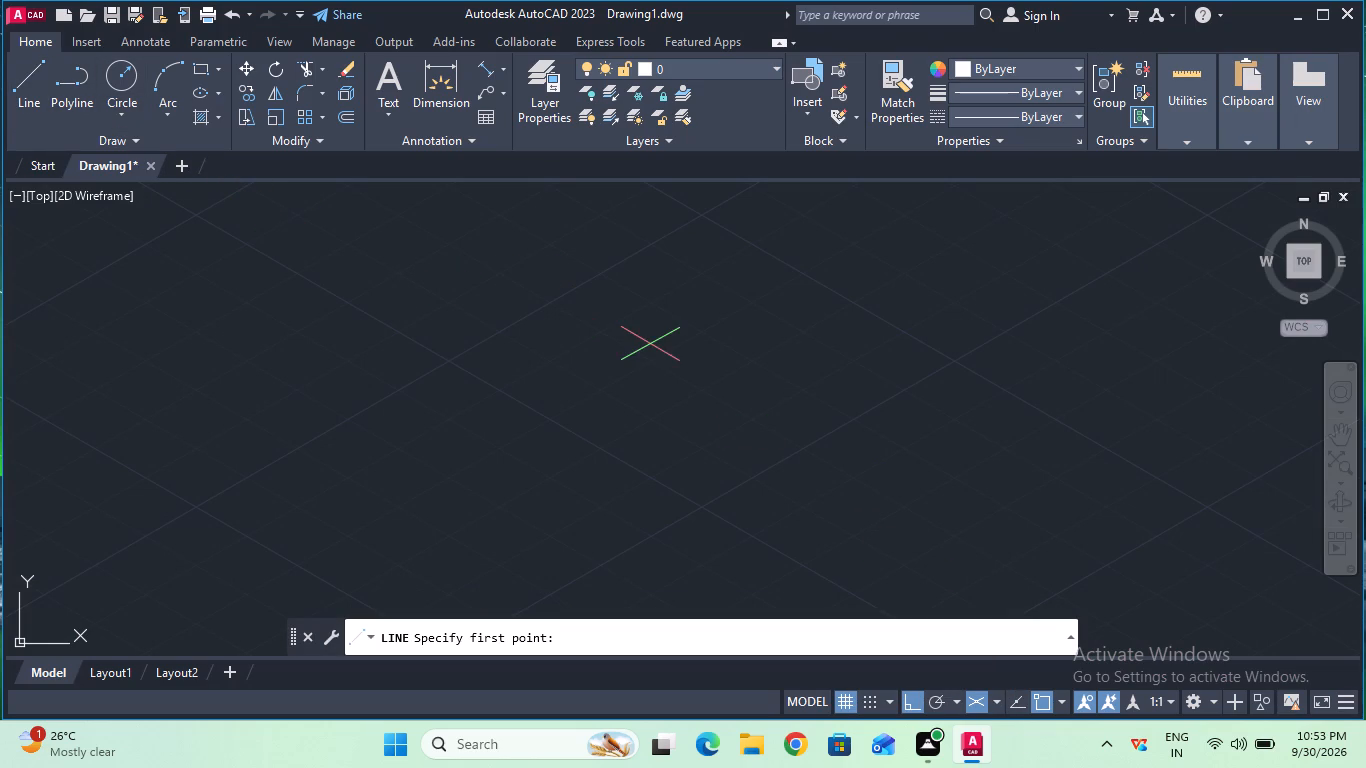
click(697, 273)
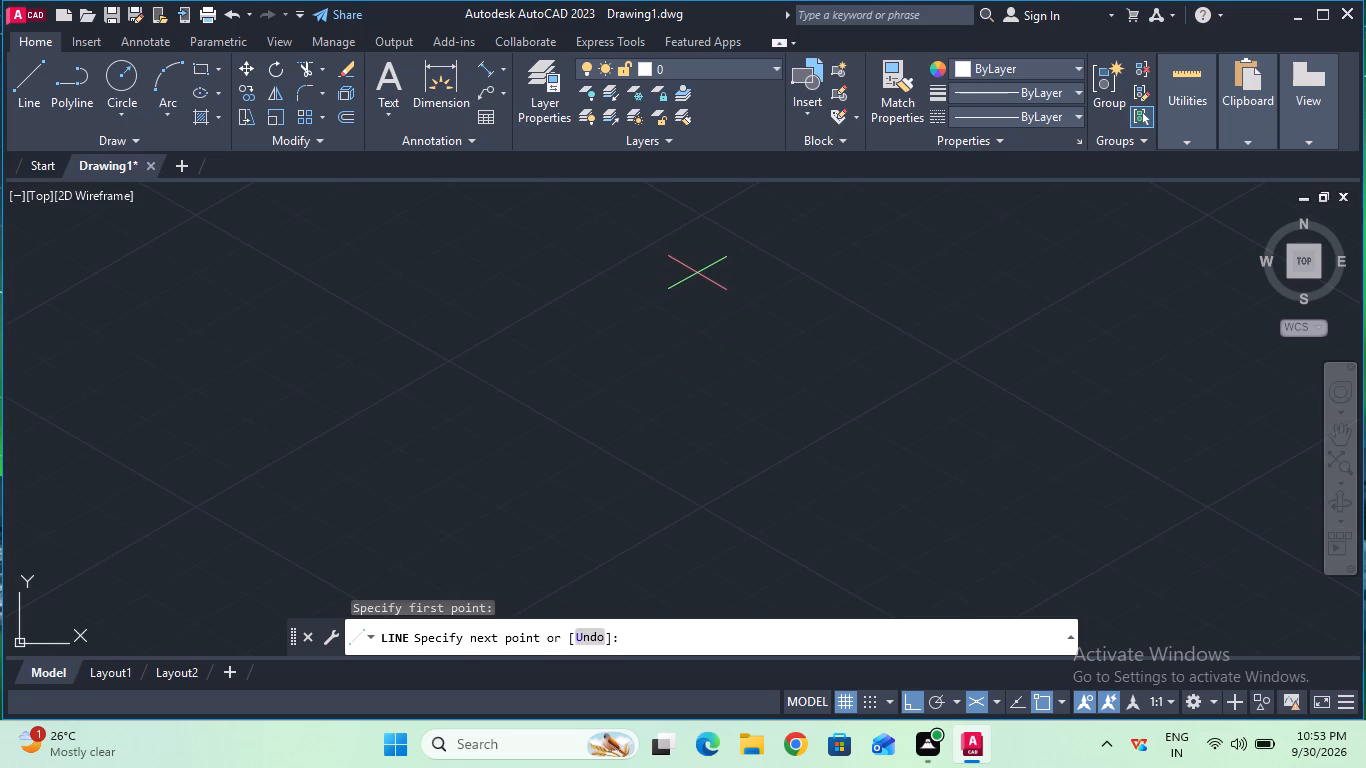
text(24)
key(Return)
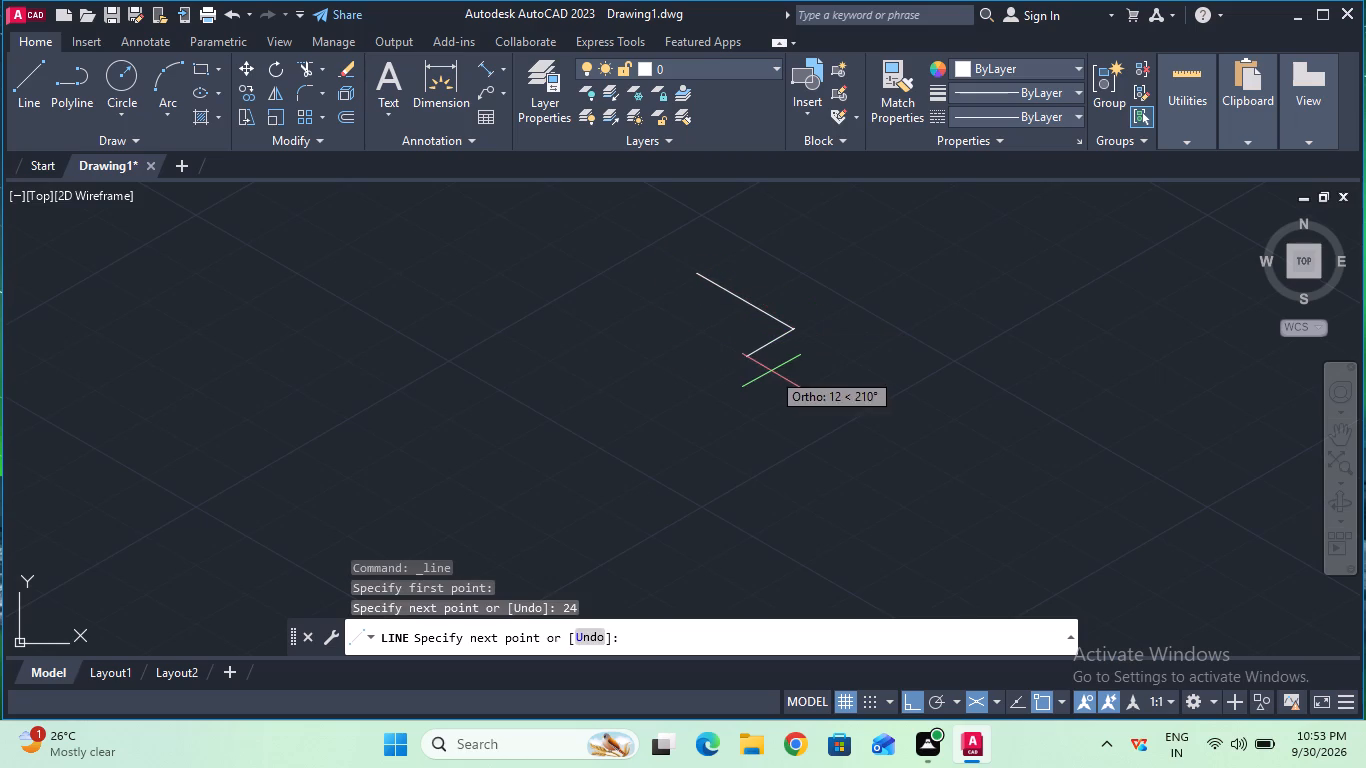
text(14)
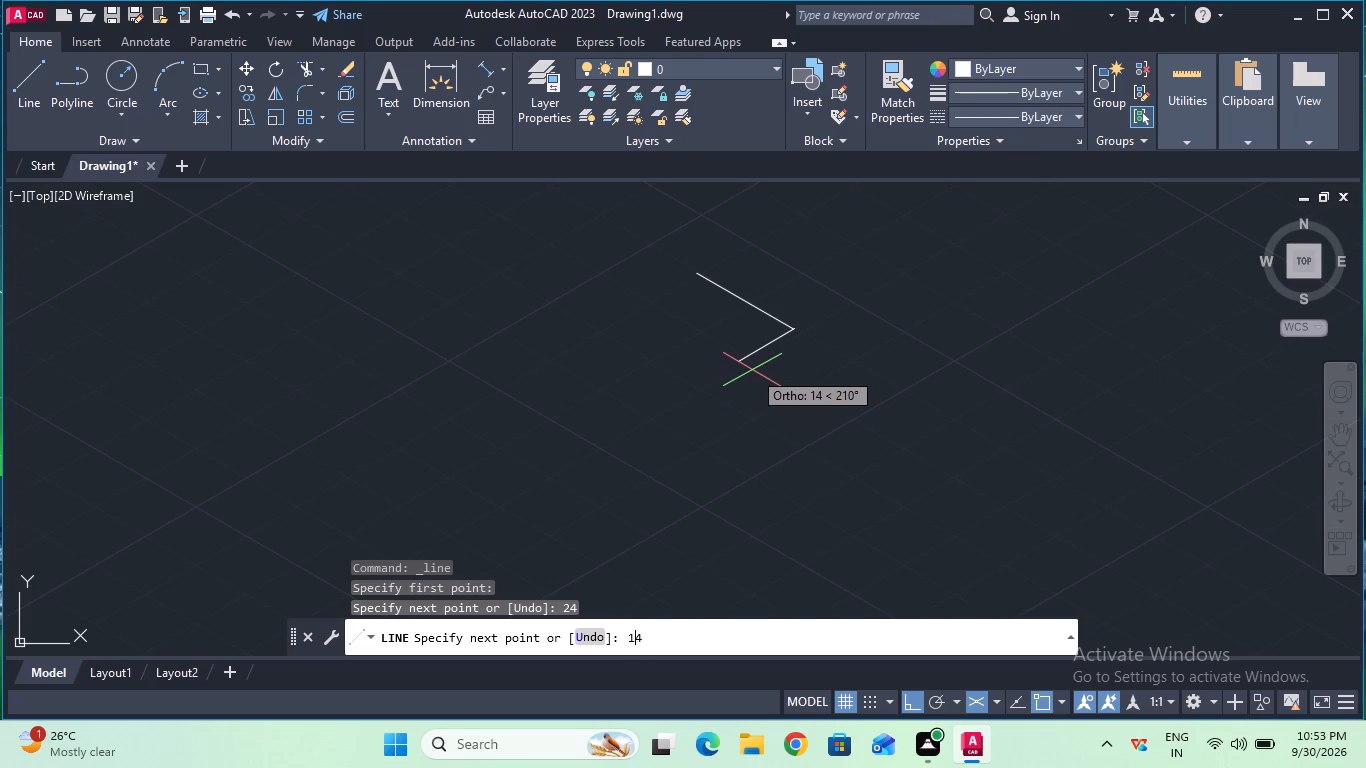
key(Return)
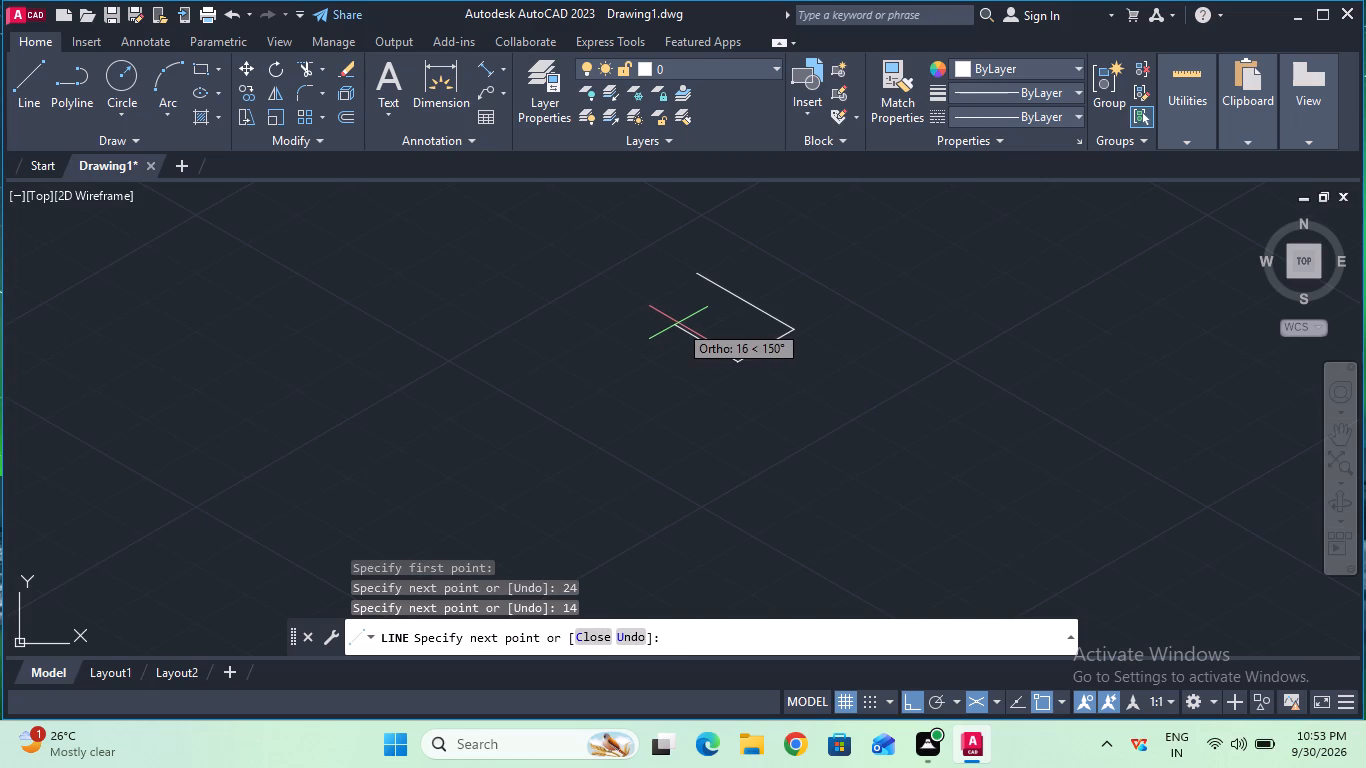
text(24)
key(Return)
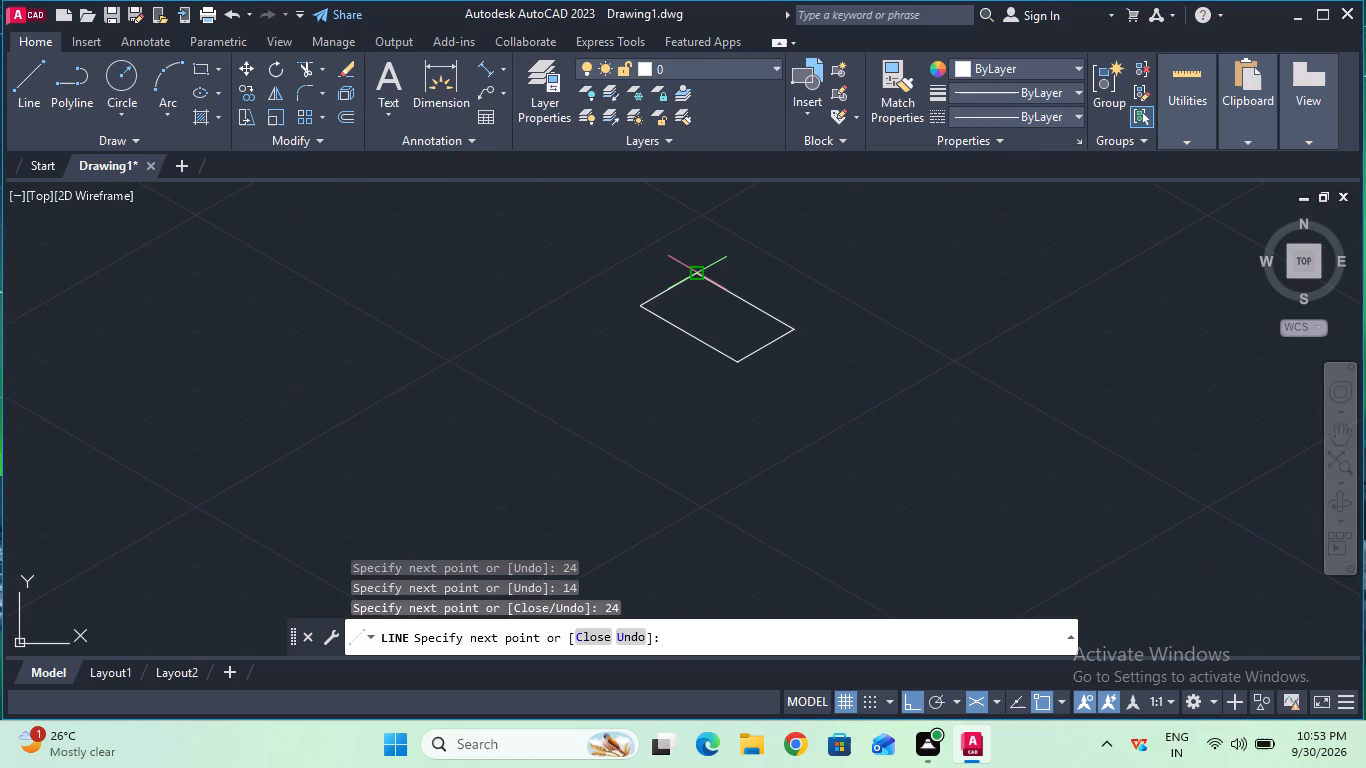
click(702, 275)
key(Escape)
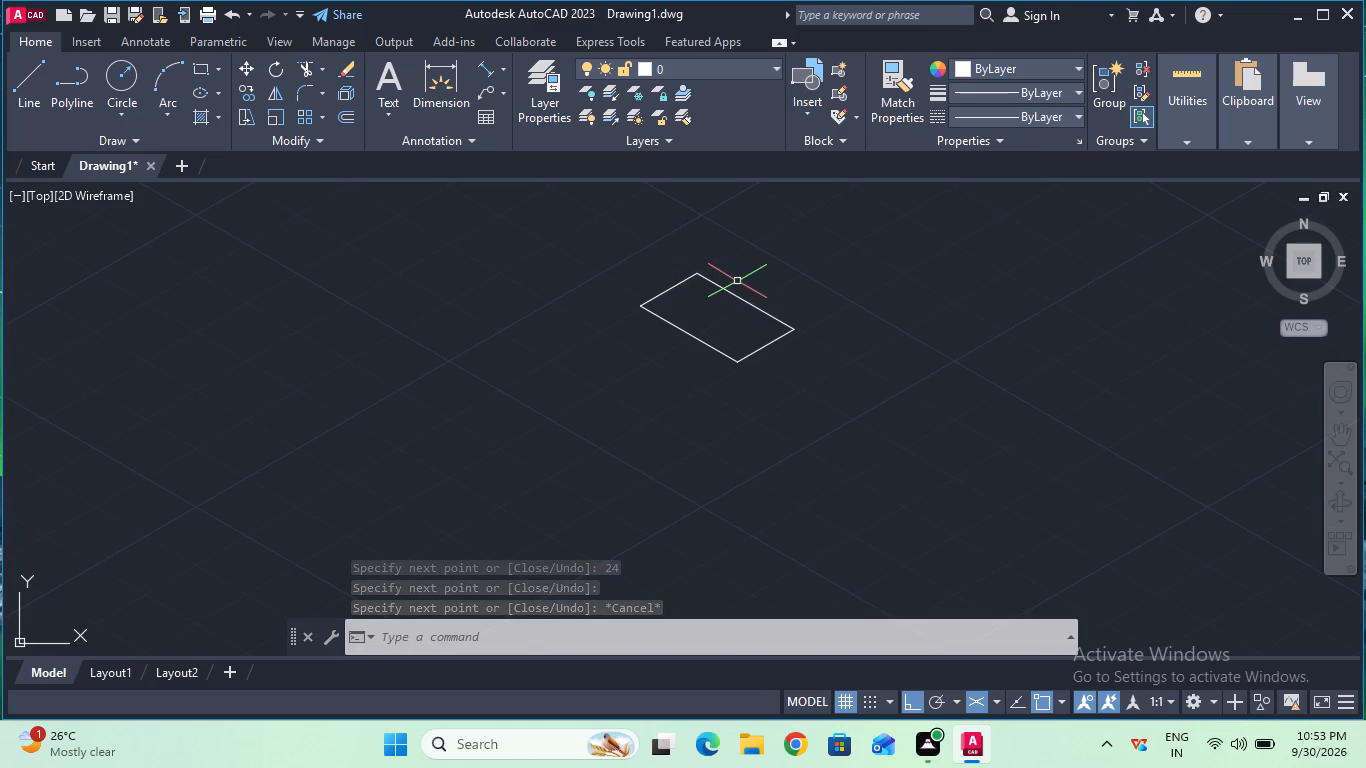
Join the four lines of the isometric rectangle into a single object.
click(1341, 423)
drag(865, 305, 907, 364)
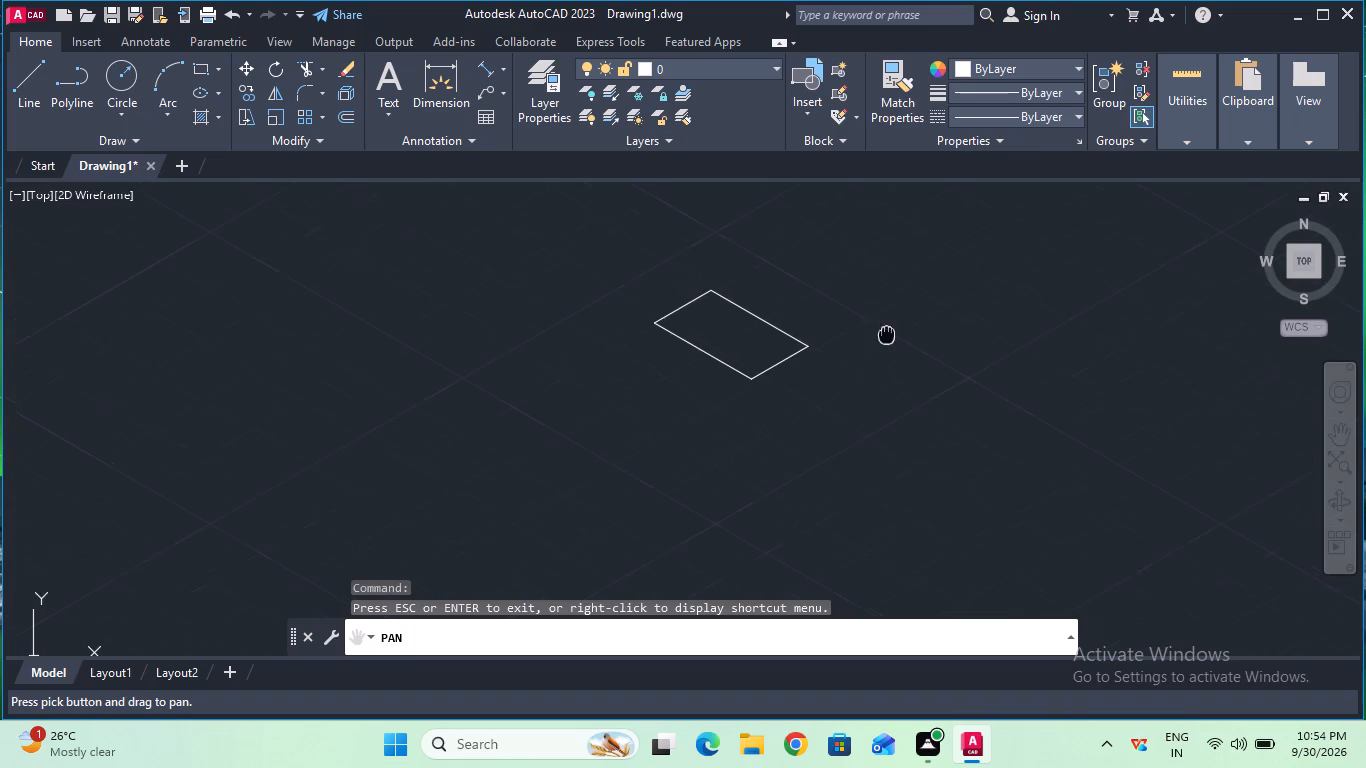
drag(907, 364, 923, 392)
key(Escape)
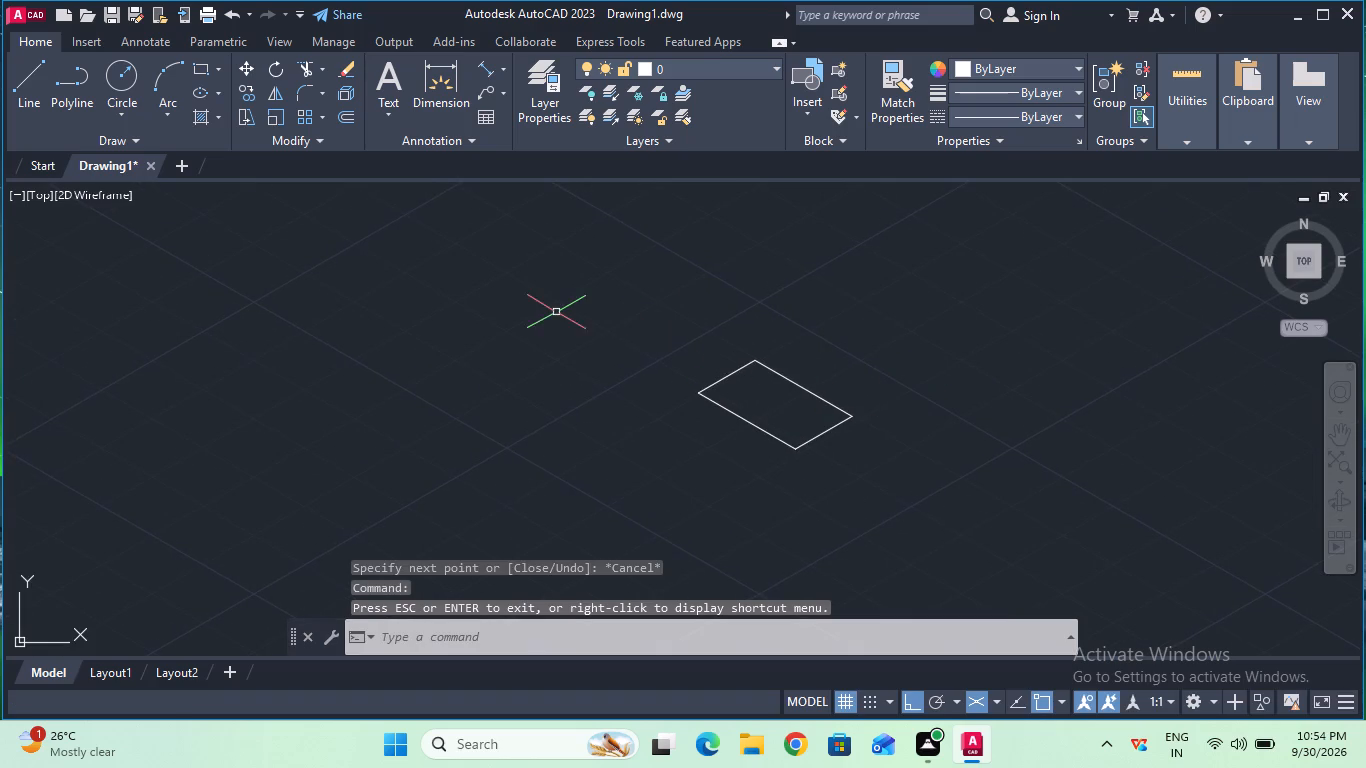
click(510, 313)
click(900, 468)
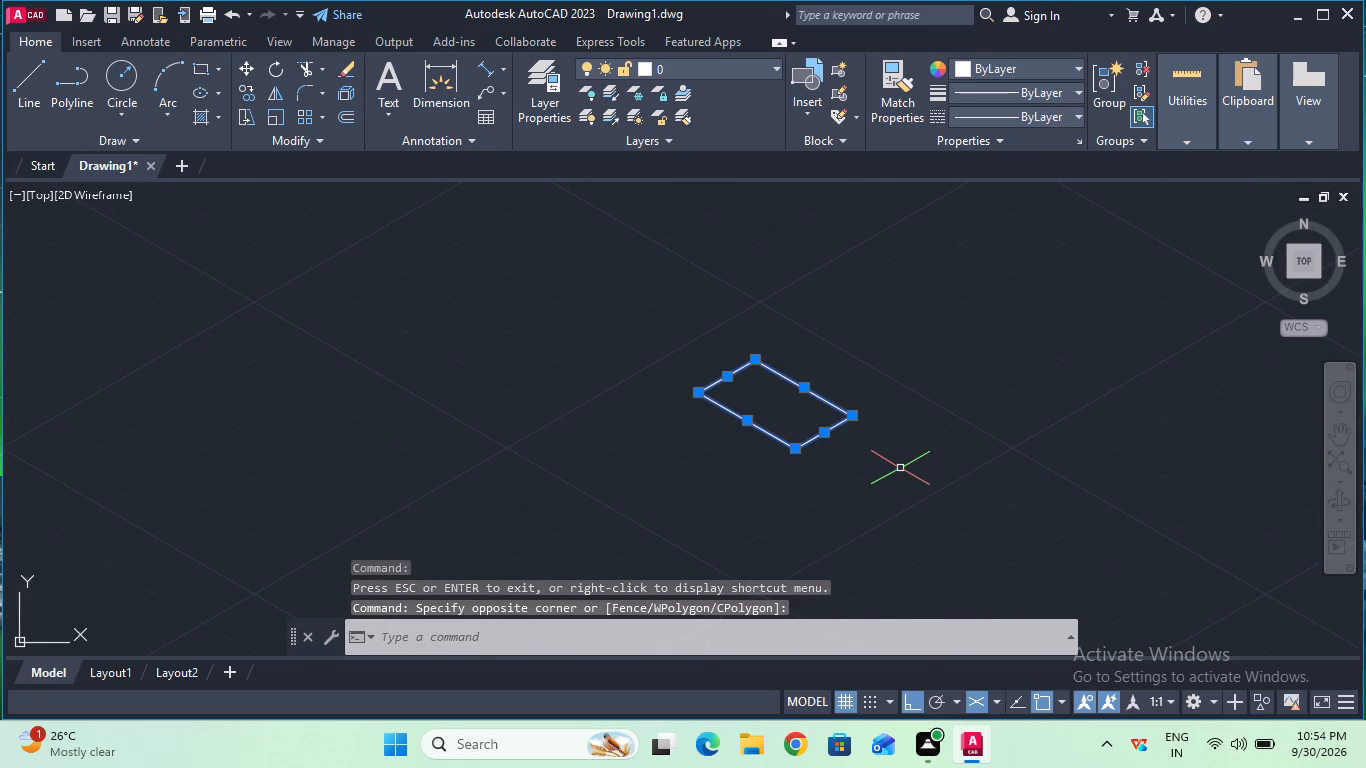
text(joi)
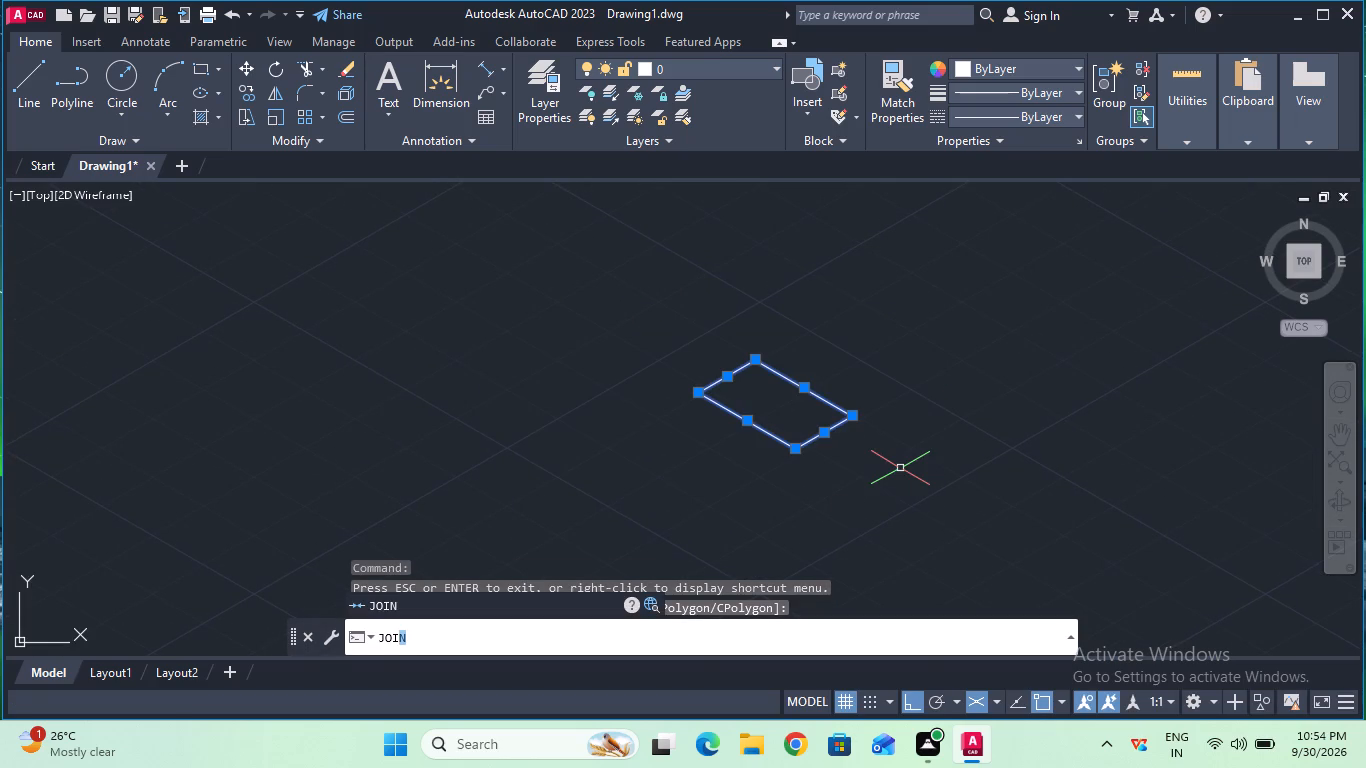
double_click(588, 604)
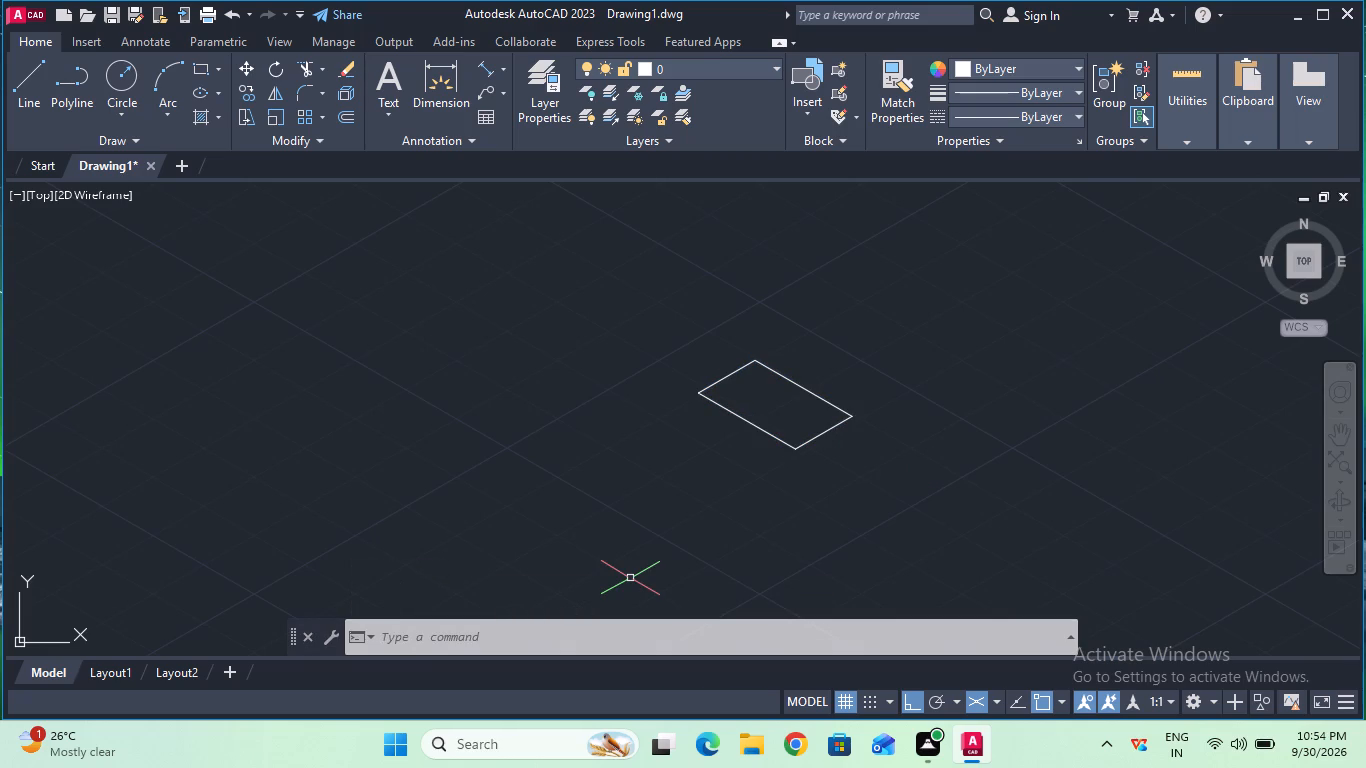
Copy the joined isometric rectangle 28 mm straight up, using the right isoplane.
click(31, 85)
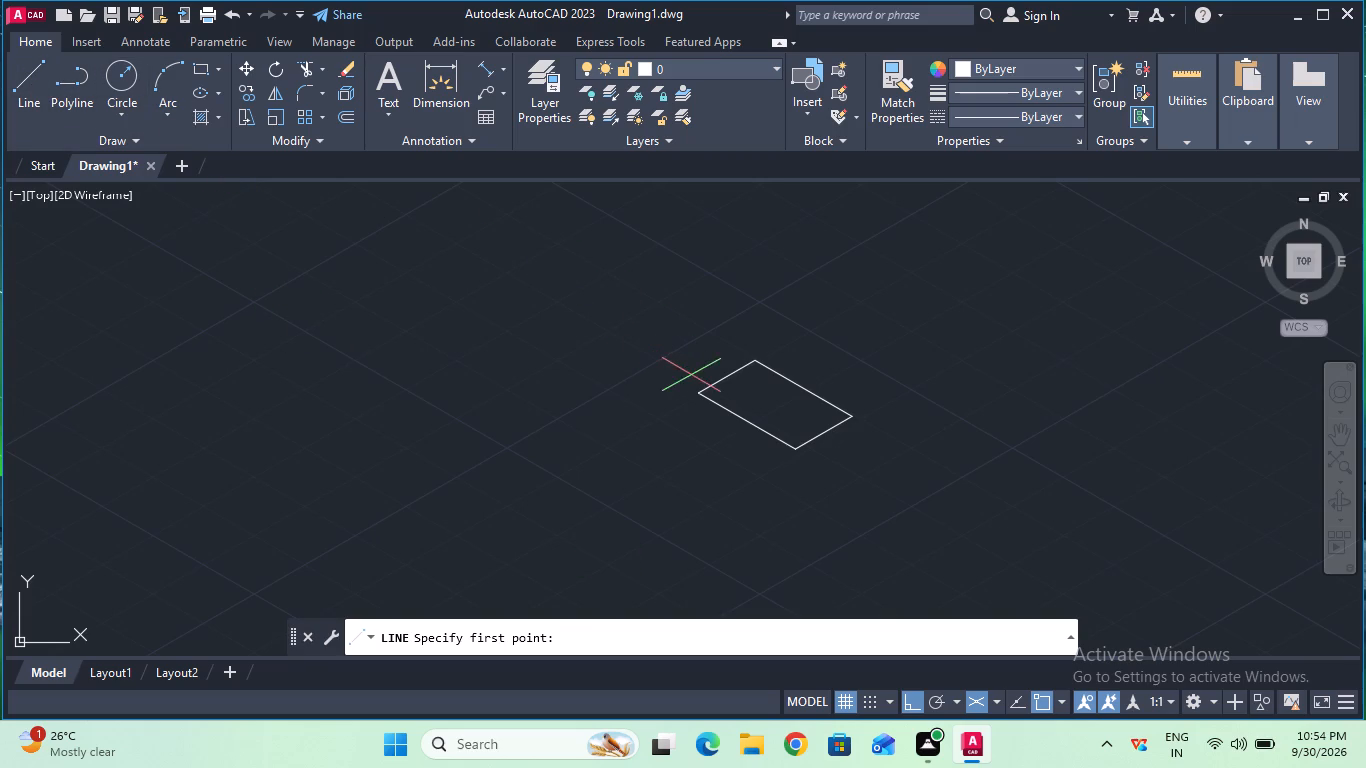
key(Escape)
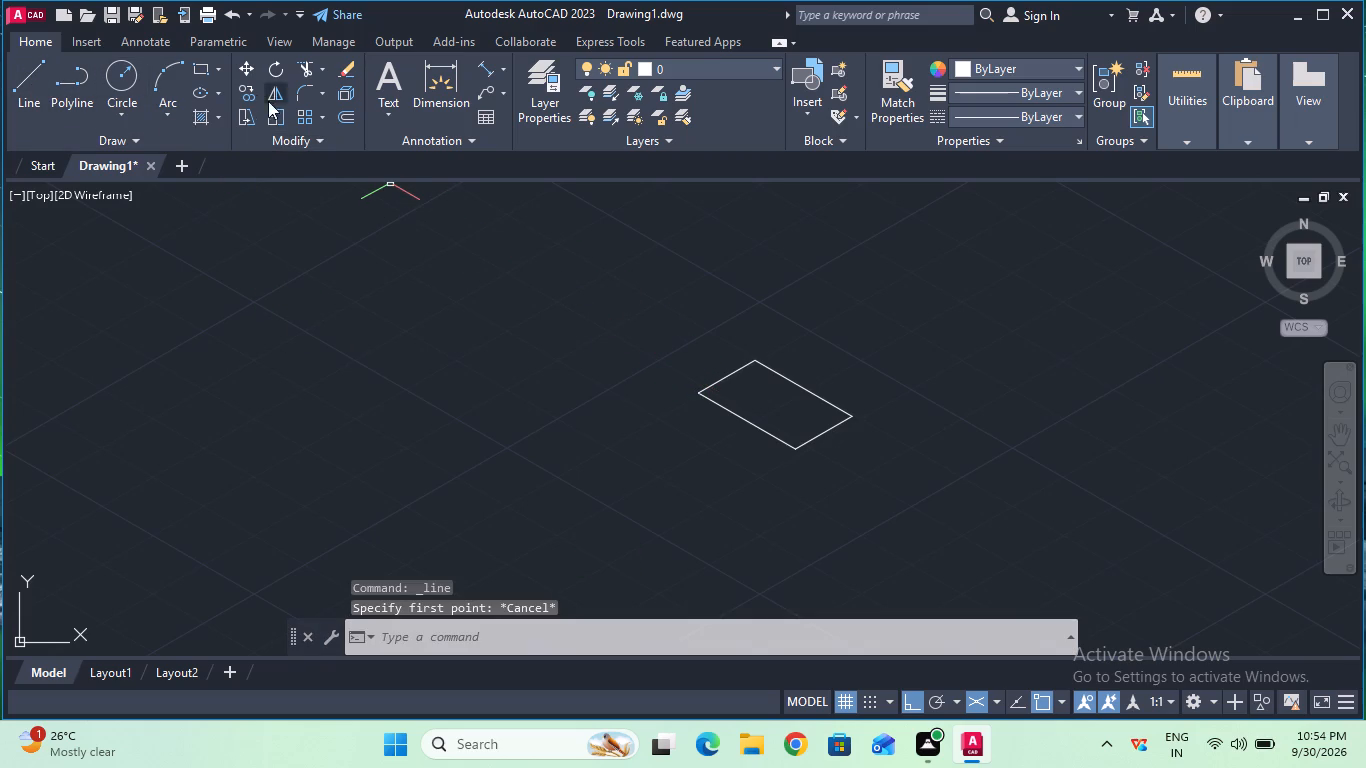
click(243, 93)
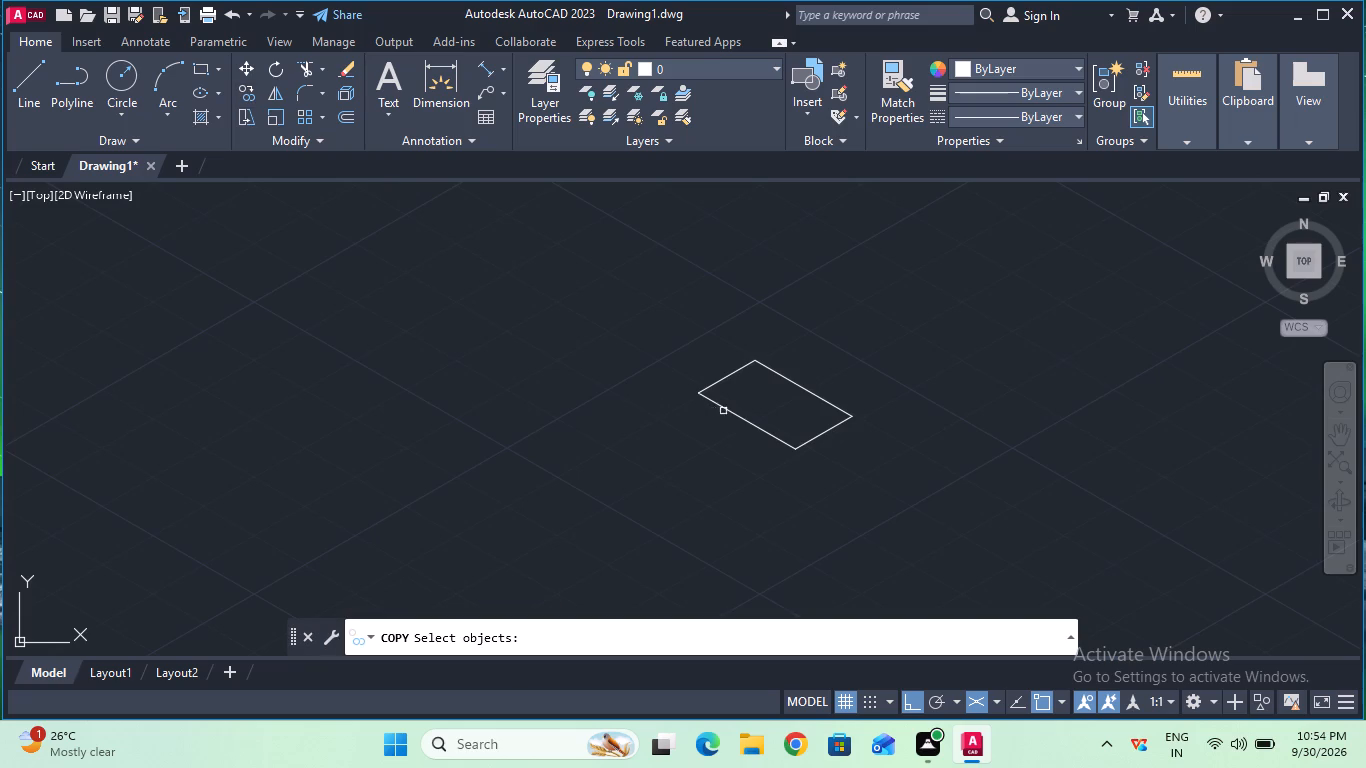
click(729, 411)
key(Return)
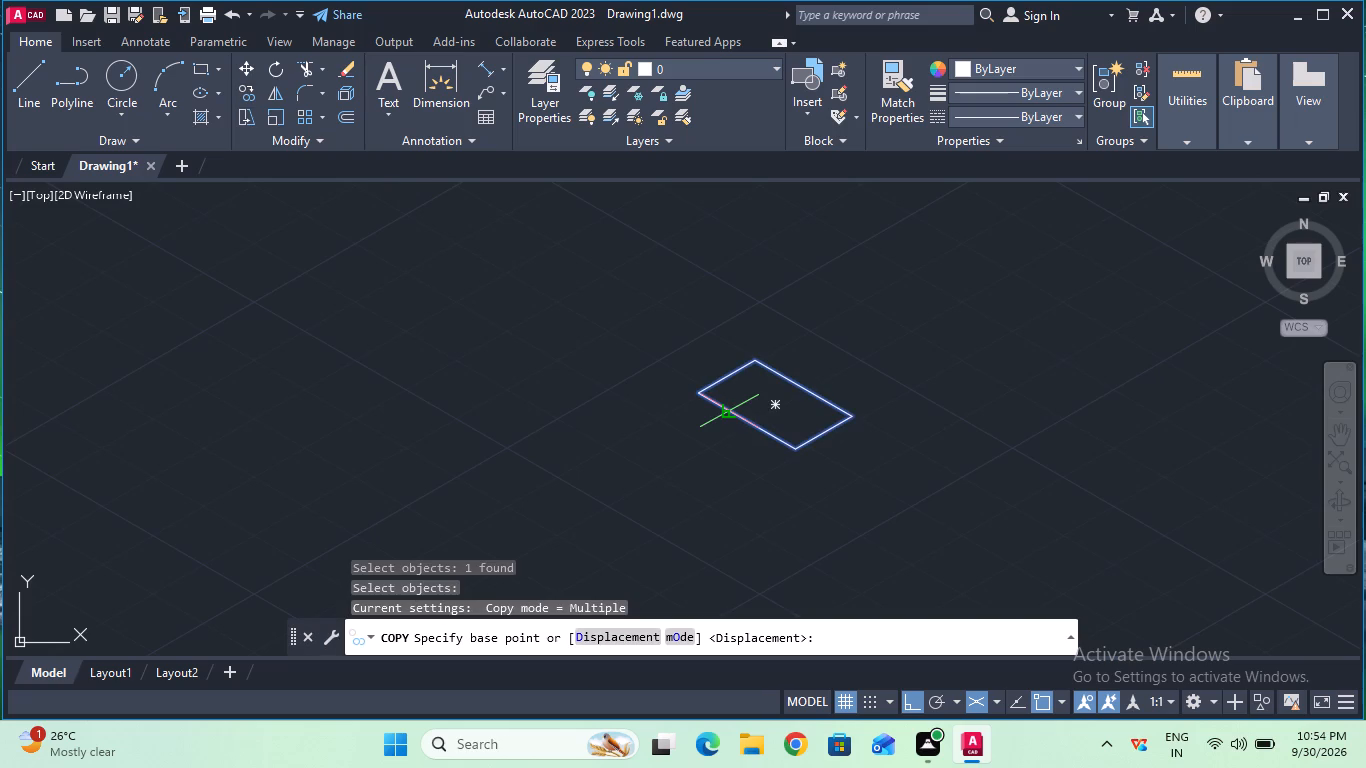
click(780, 403)
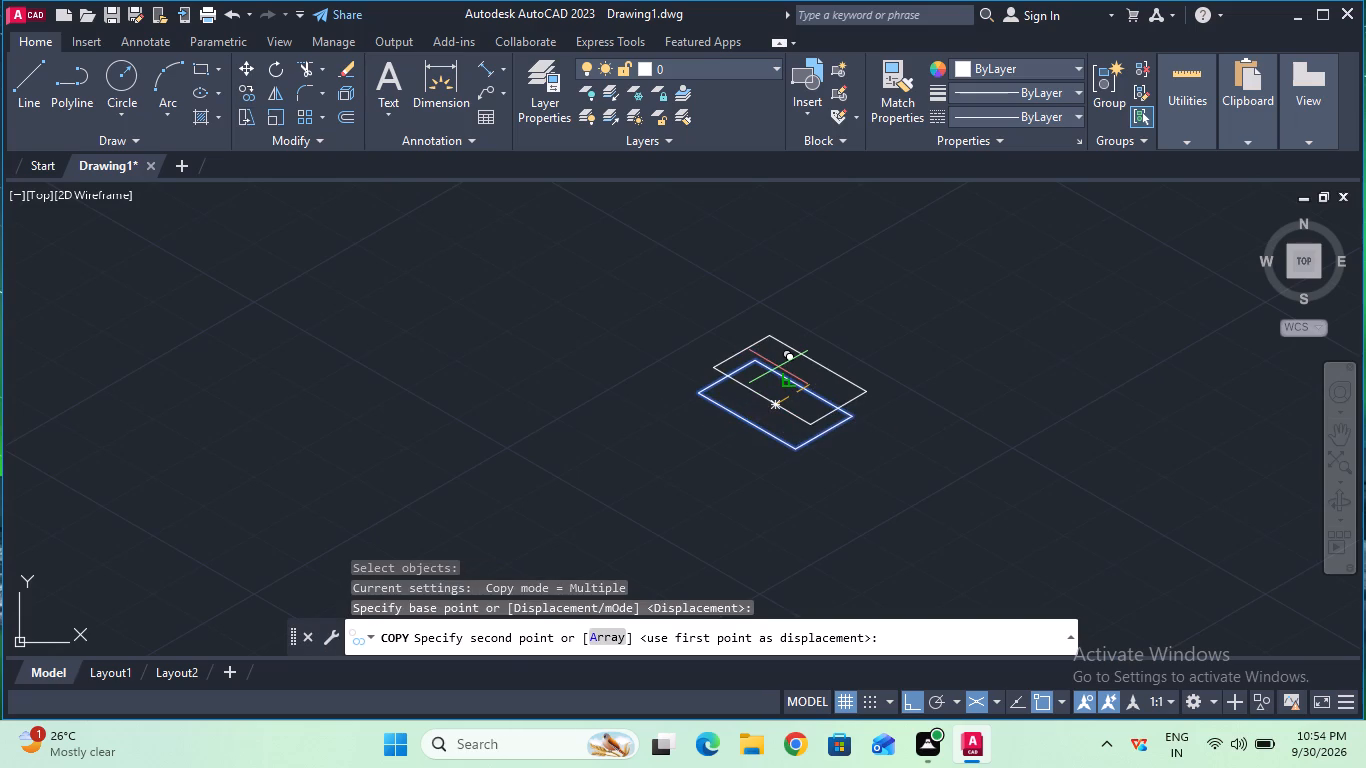
key(F5)
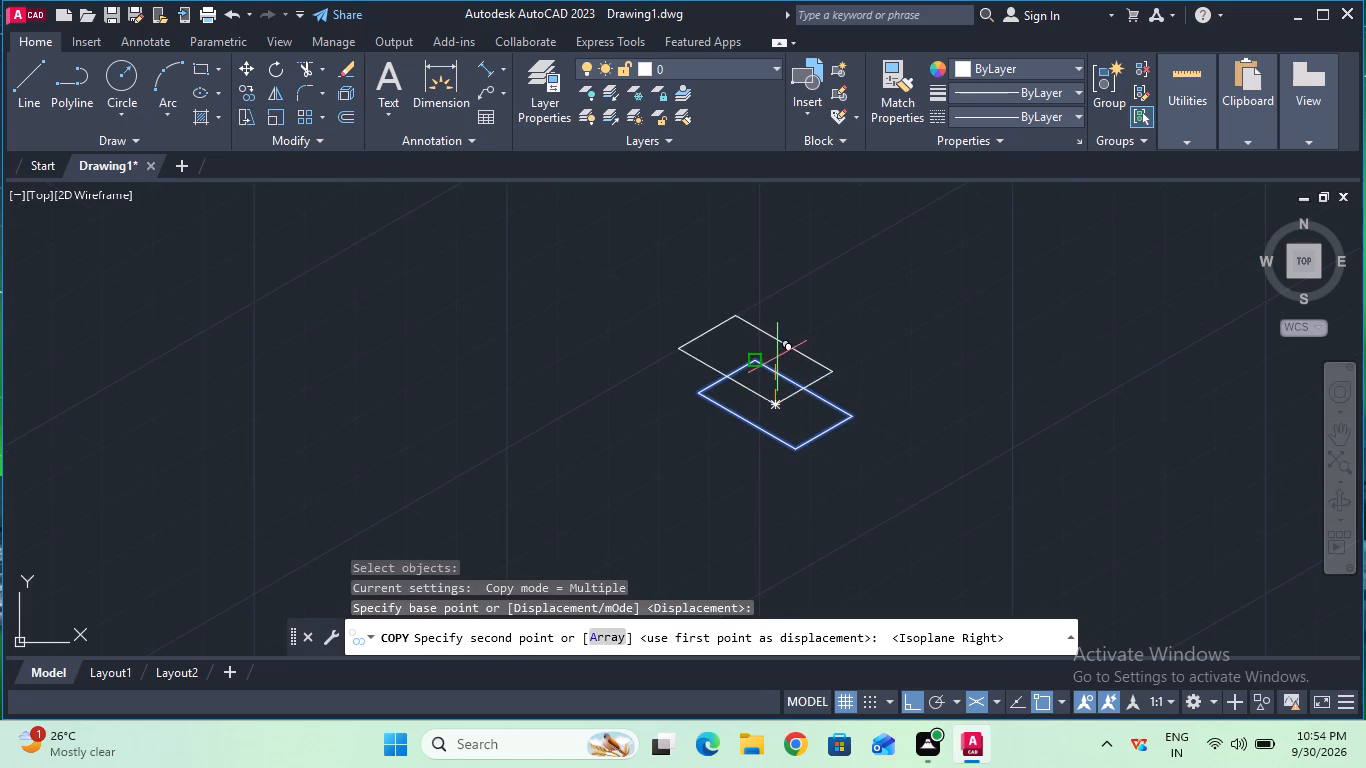
text(28)
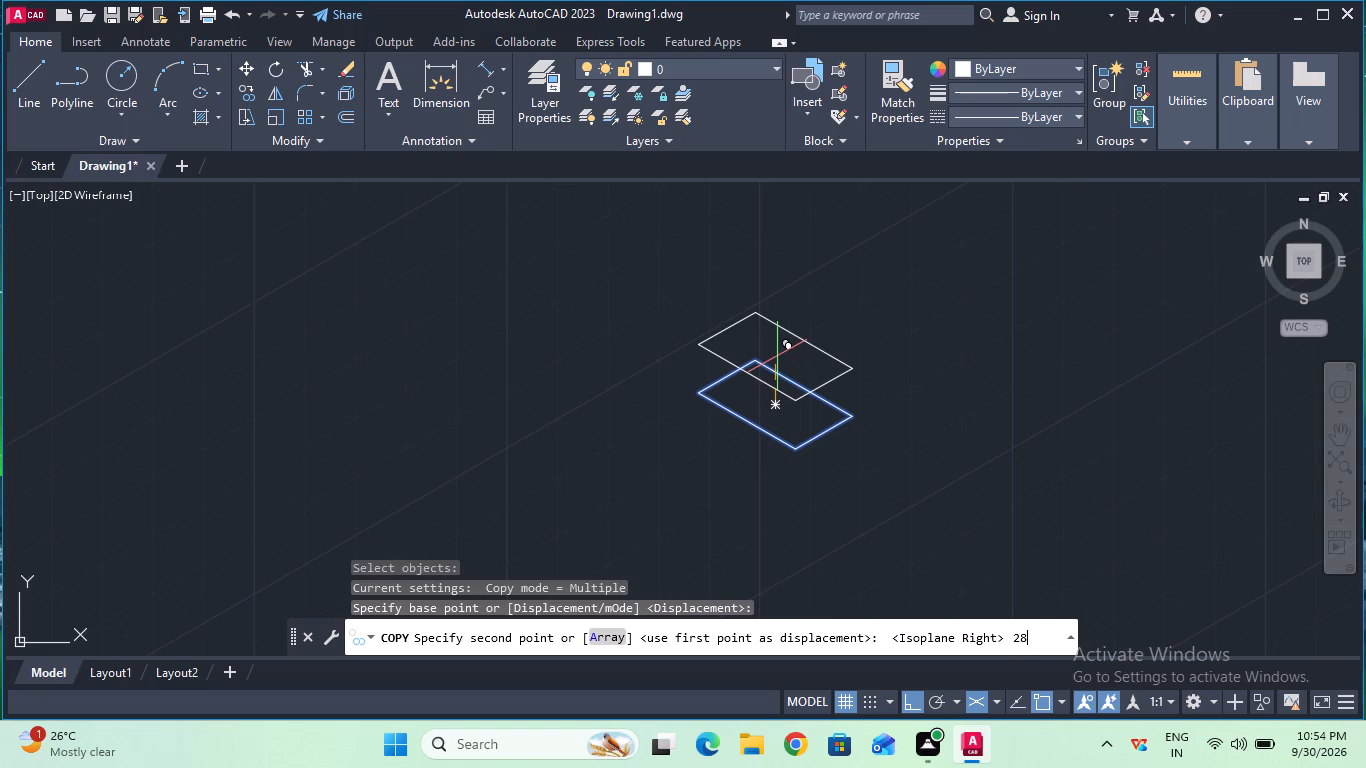
key(Return)
key(Escape)
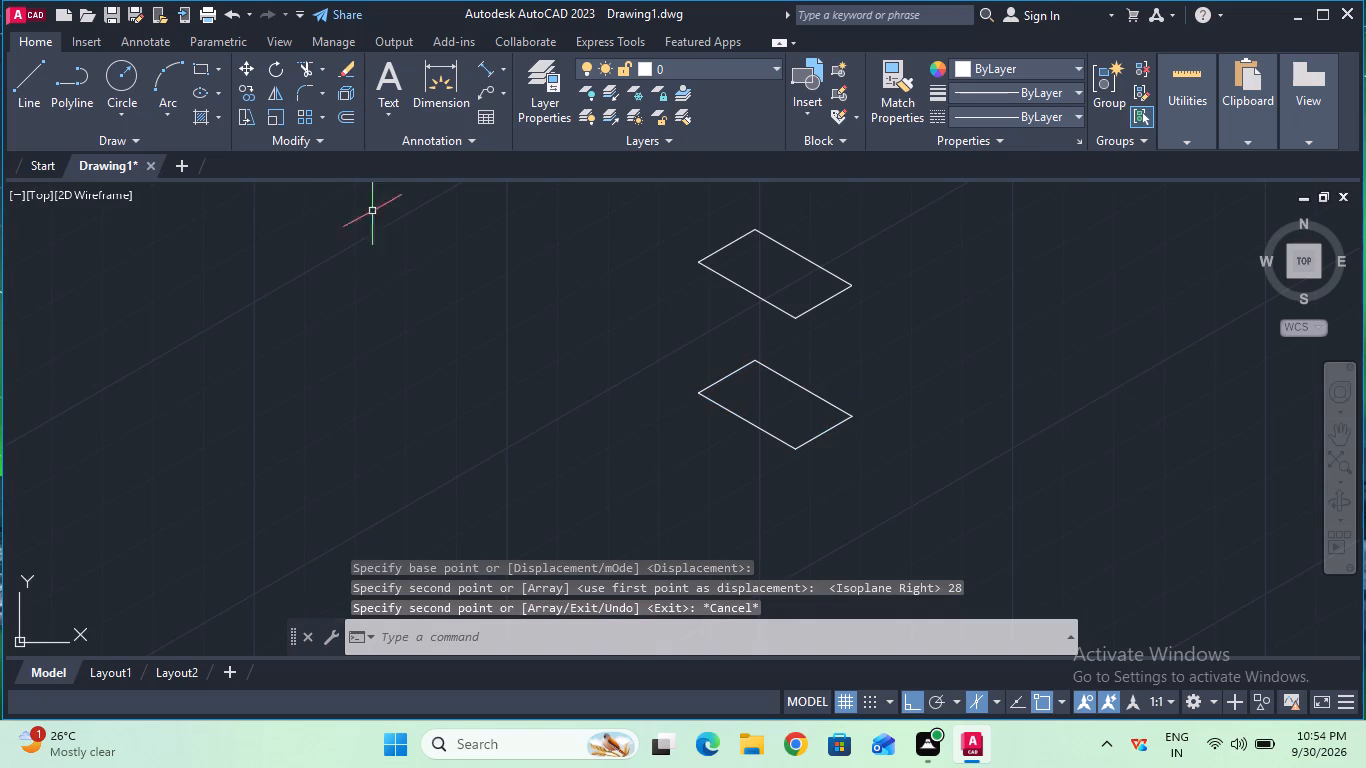
Connect the upper and lower isometric rectangles with vertical lines at their front and back corners.
click(24, 101)
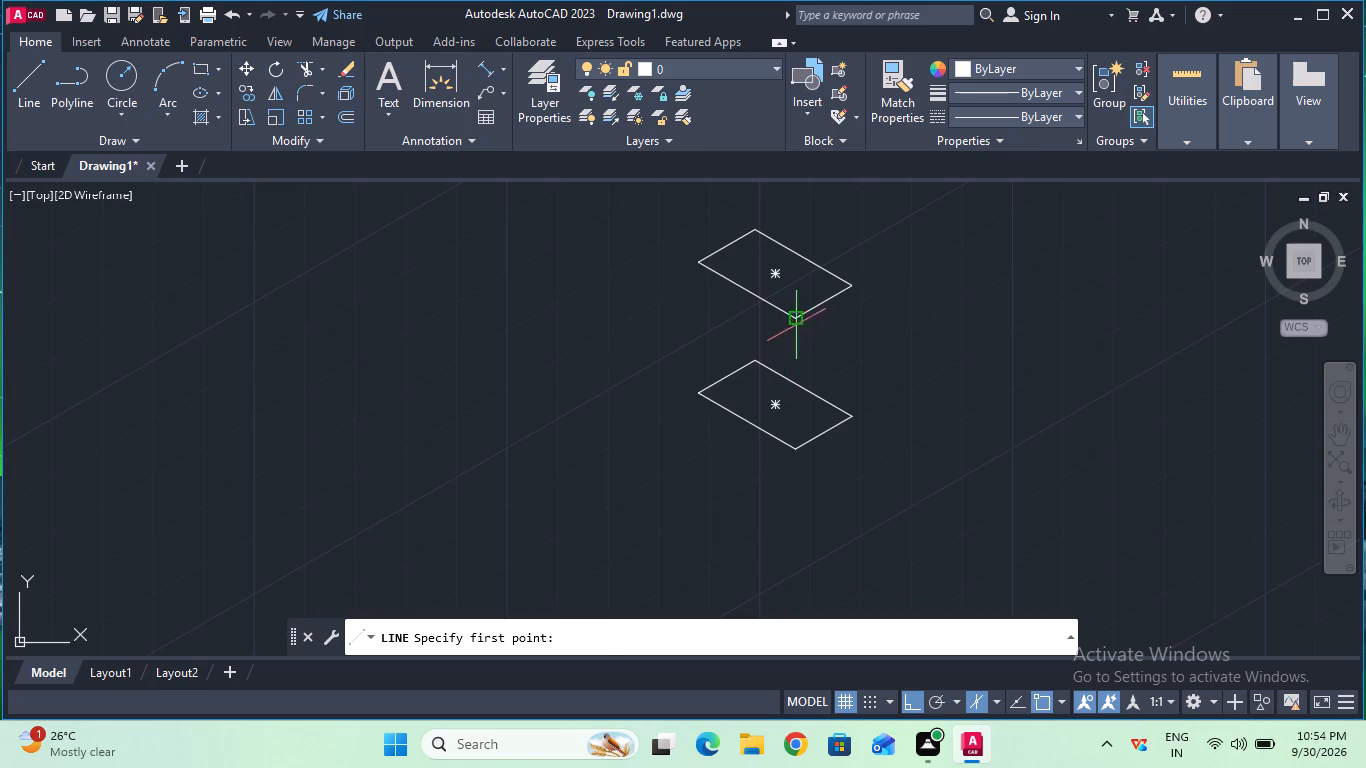
click(794, 323)
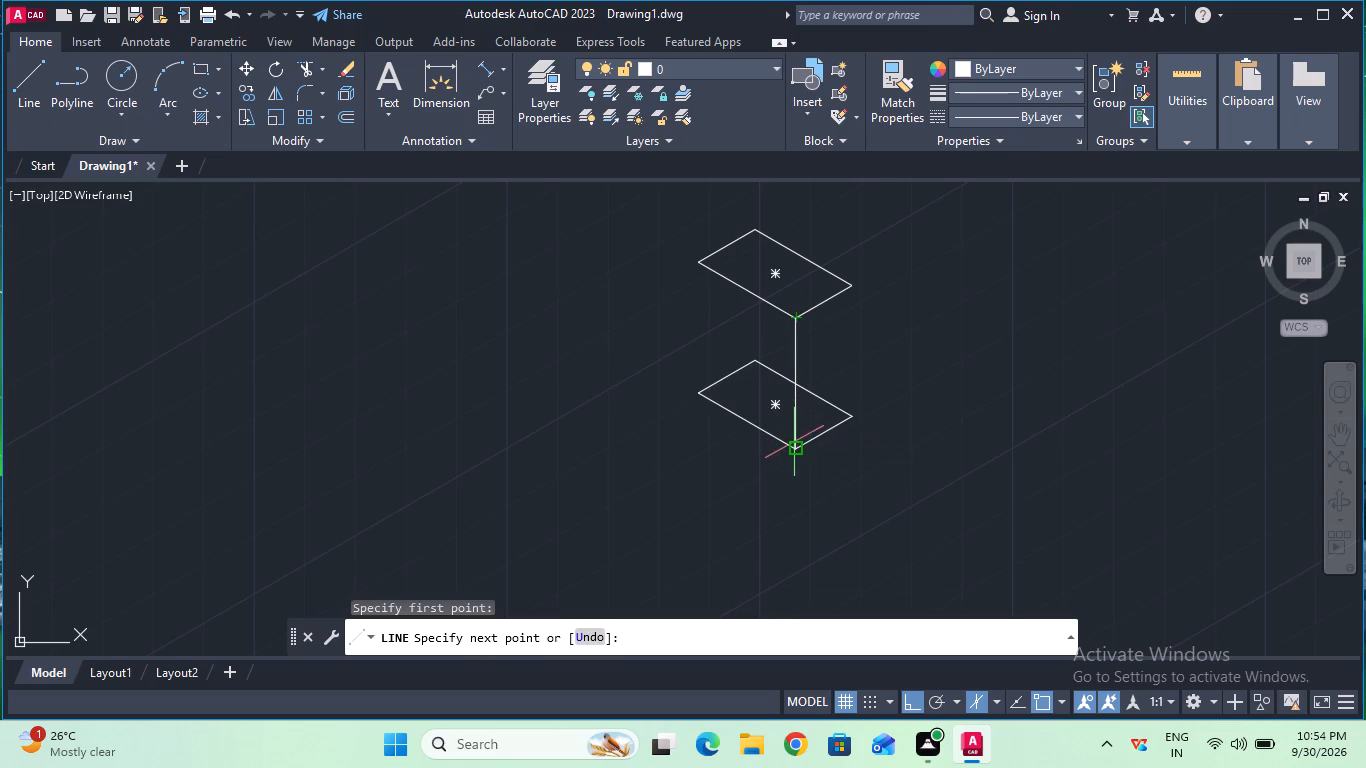
click(794, 444)
key(Escape)
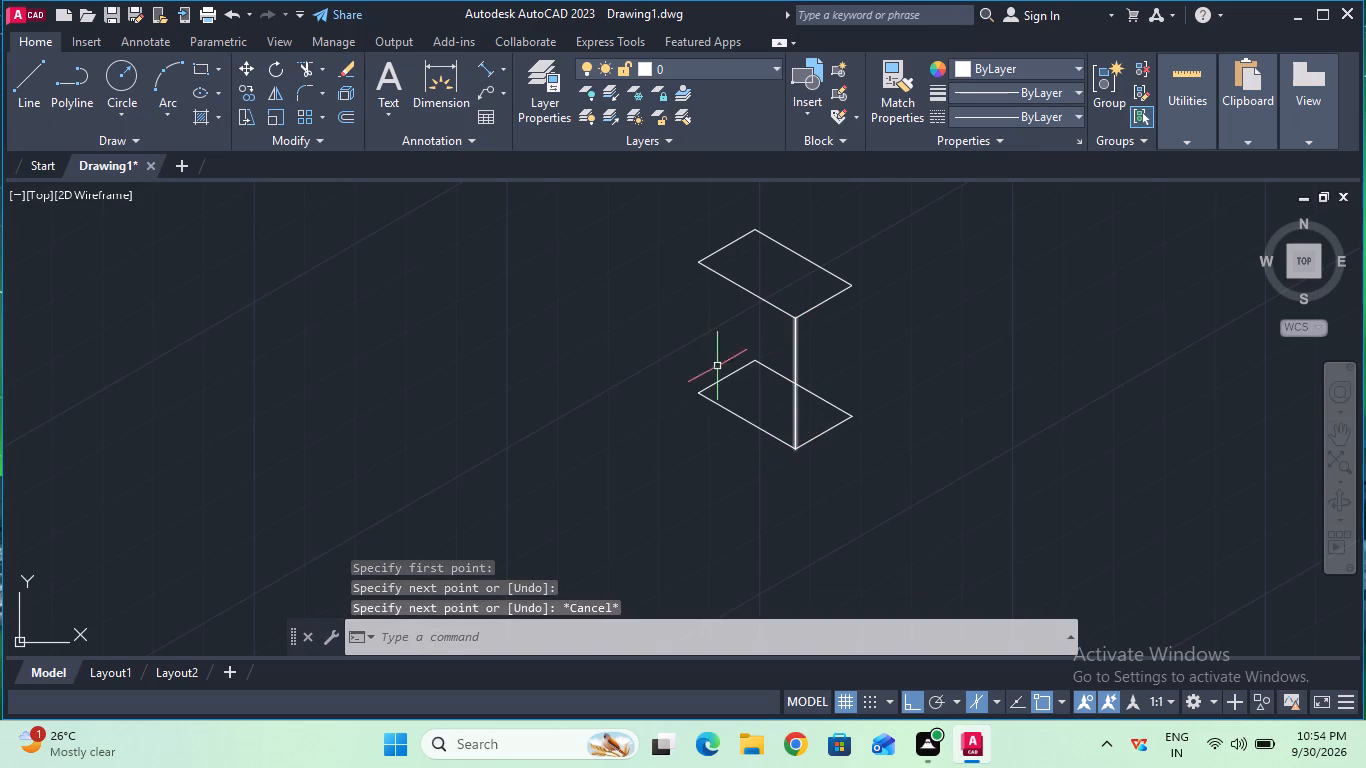
click(25, 67)
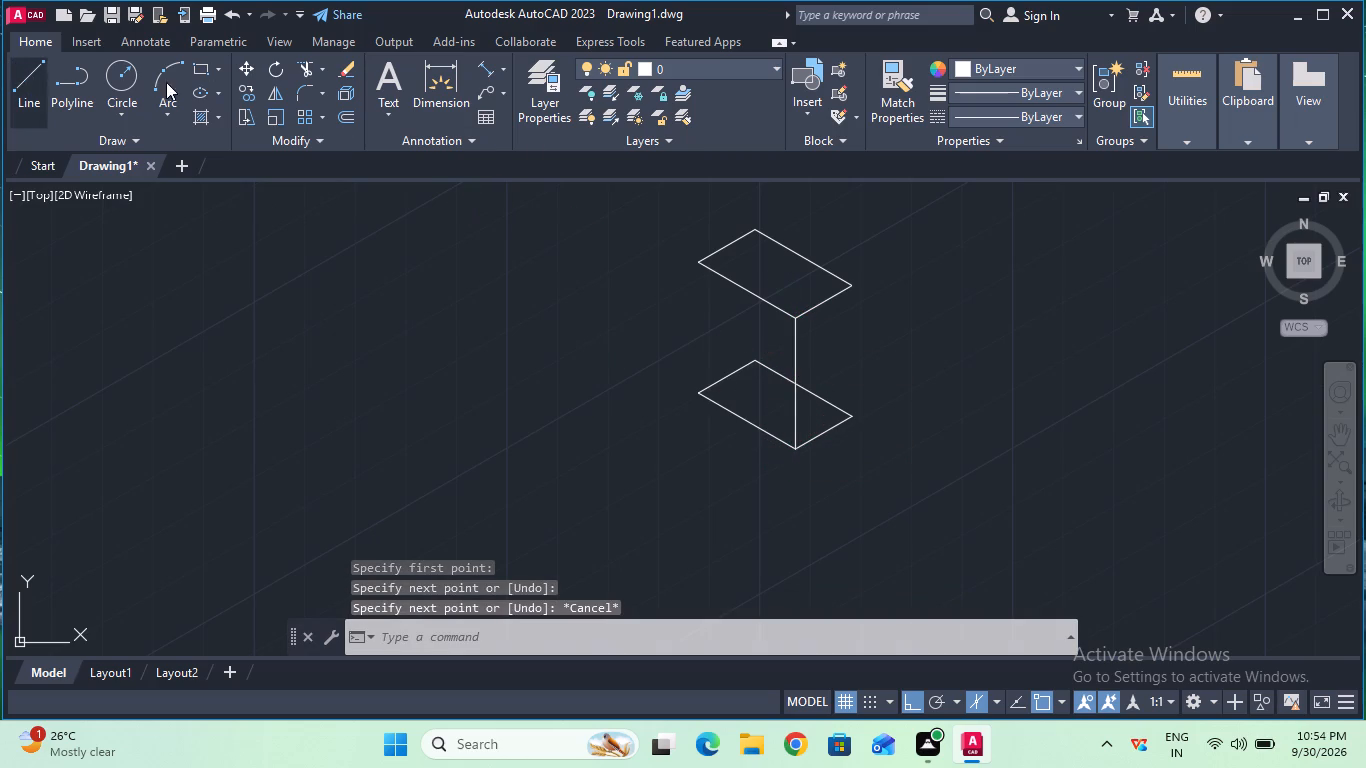
click(754, 227)
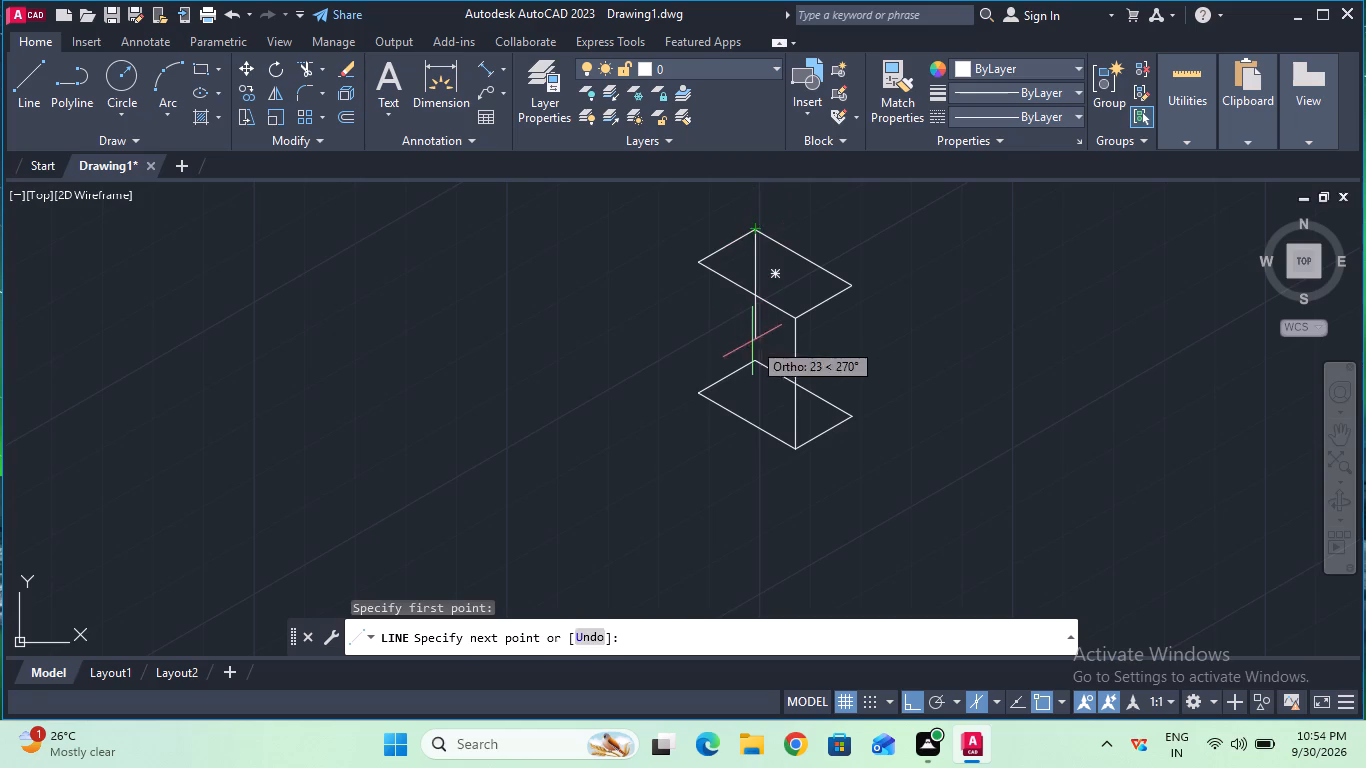
click(752, 361)
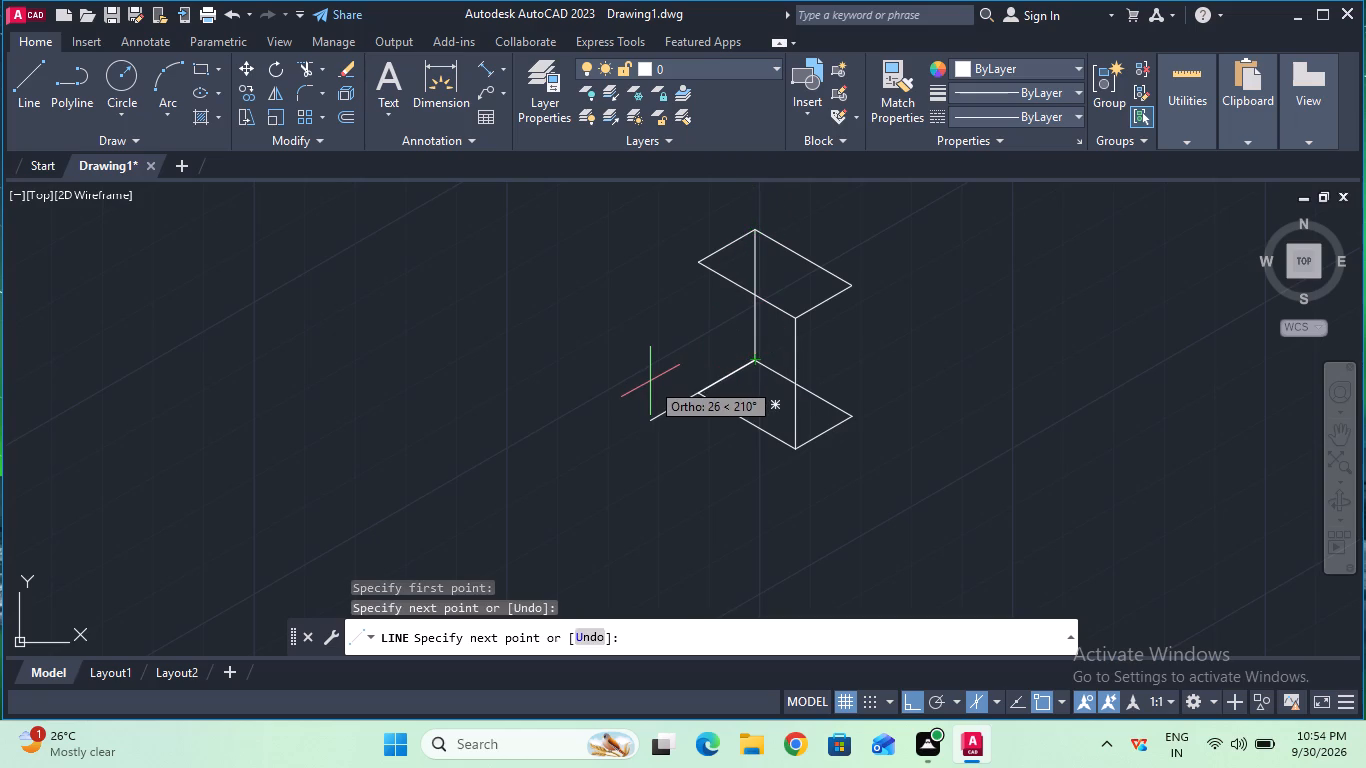
key(Escape)
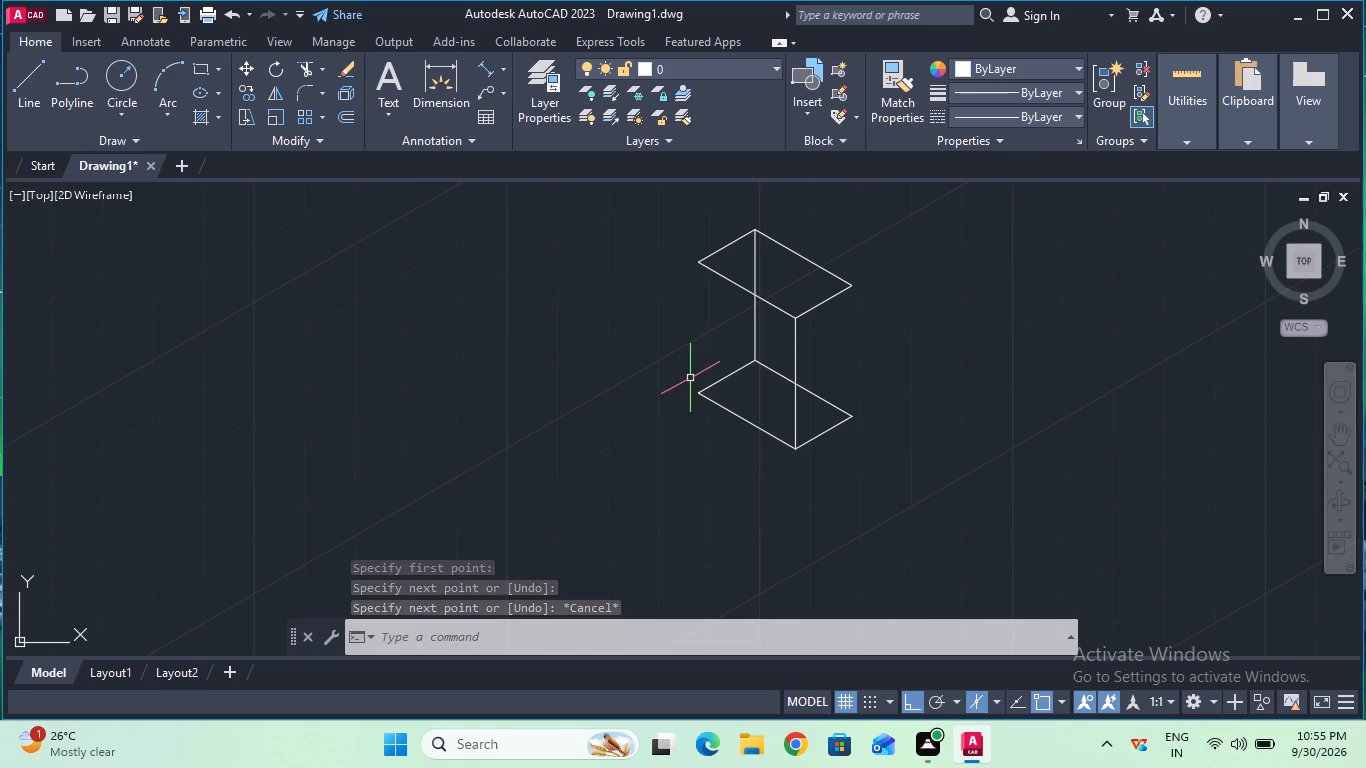
Connect the upper and lower isometric rectangles with vertical lines at their two remaining outer corners using the Line command.
click(27, 90)
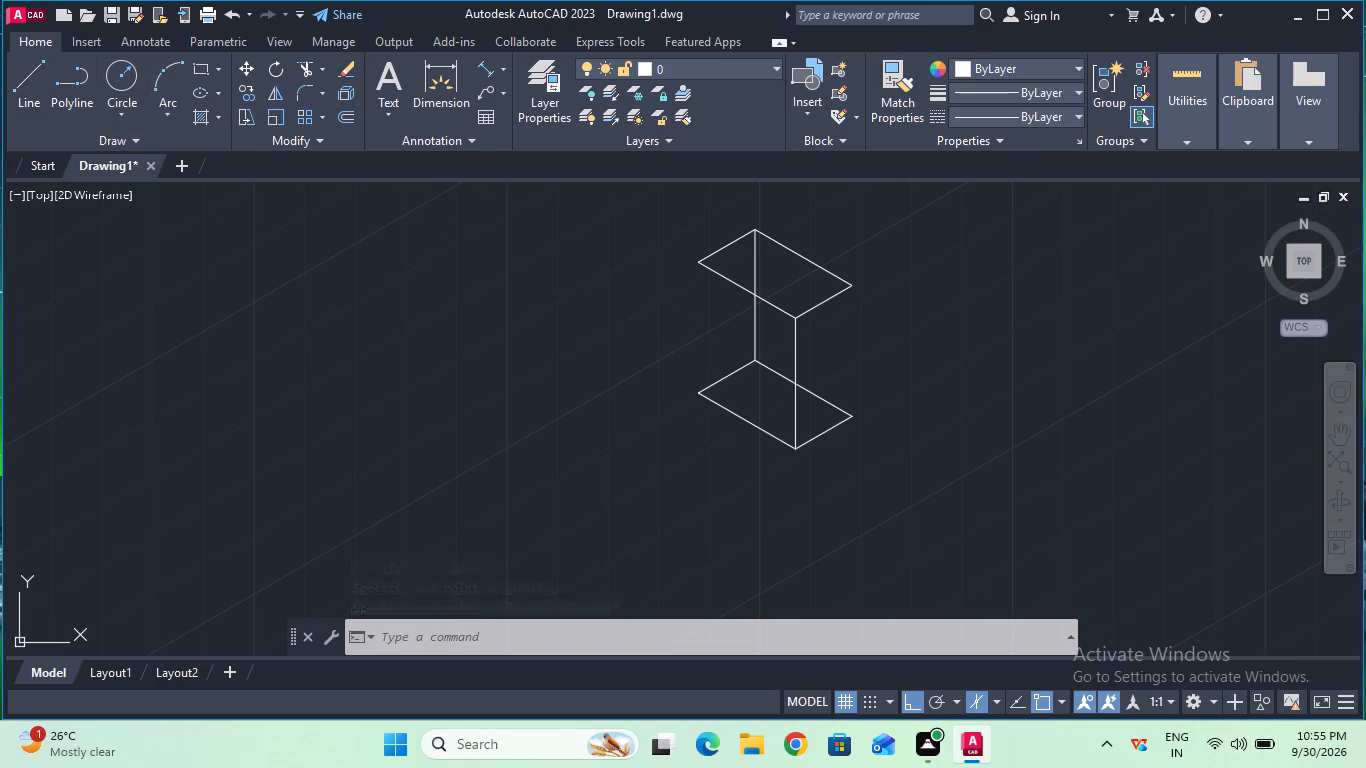
click(699, 263)
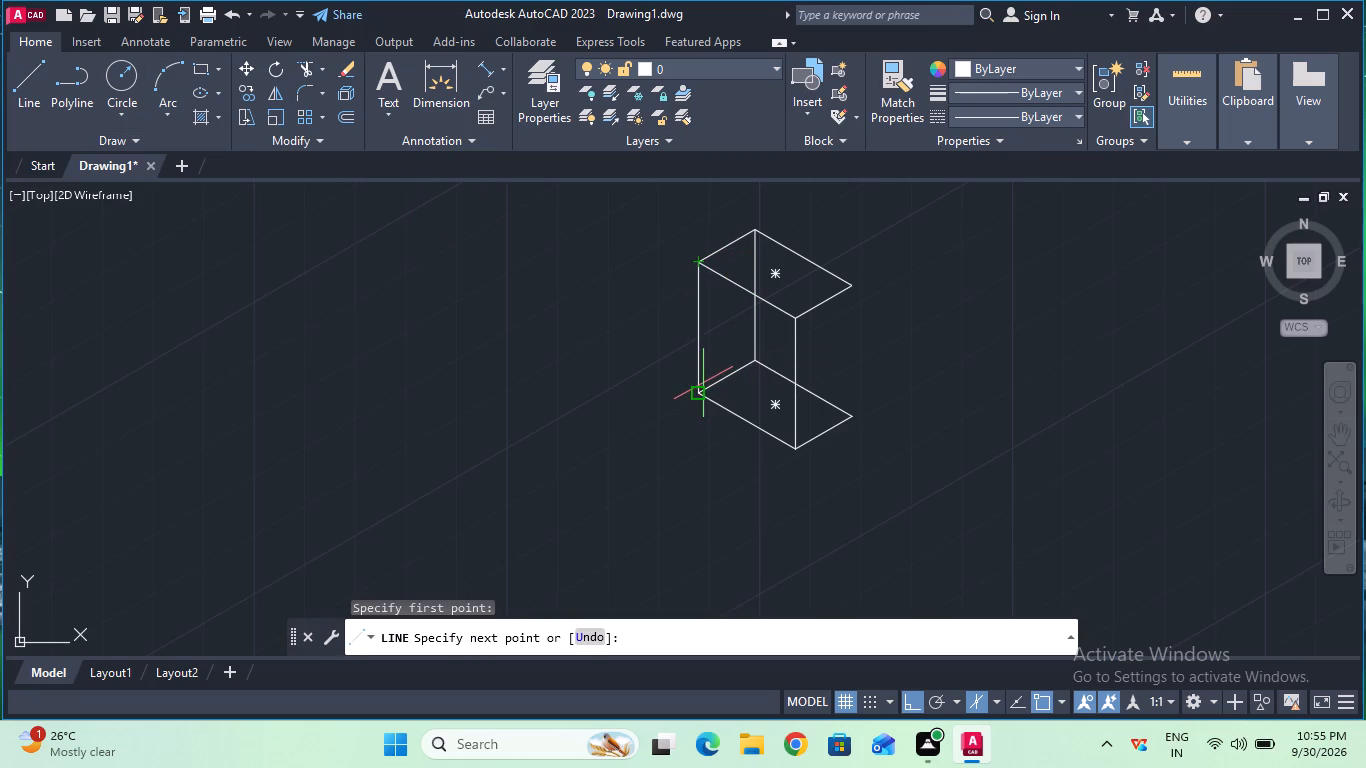
click(702, 388)
key(Escape)
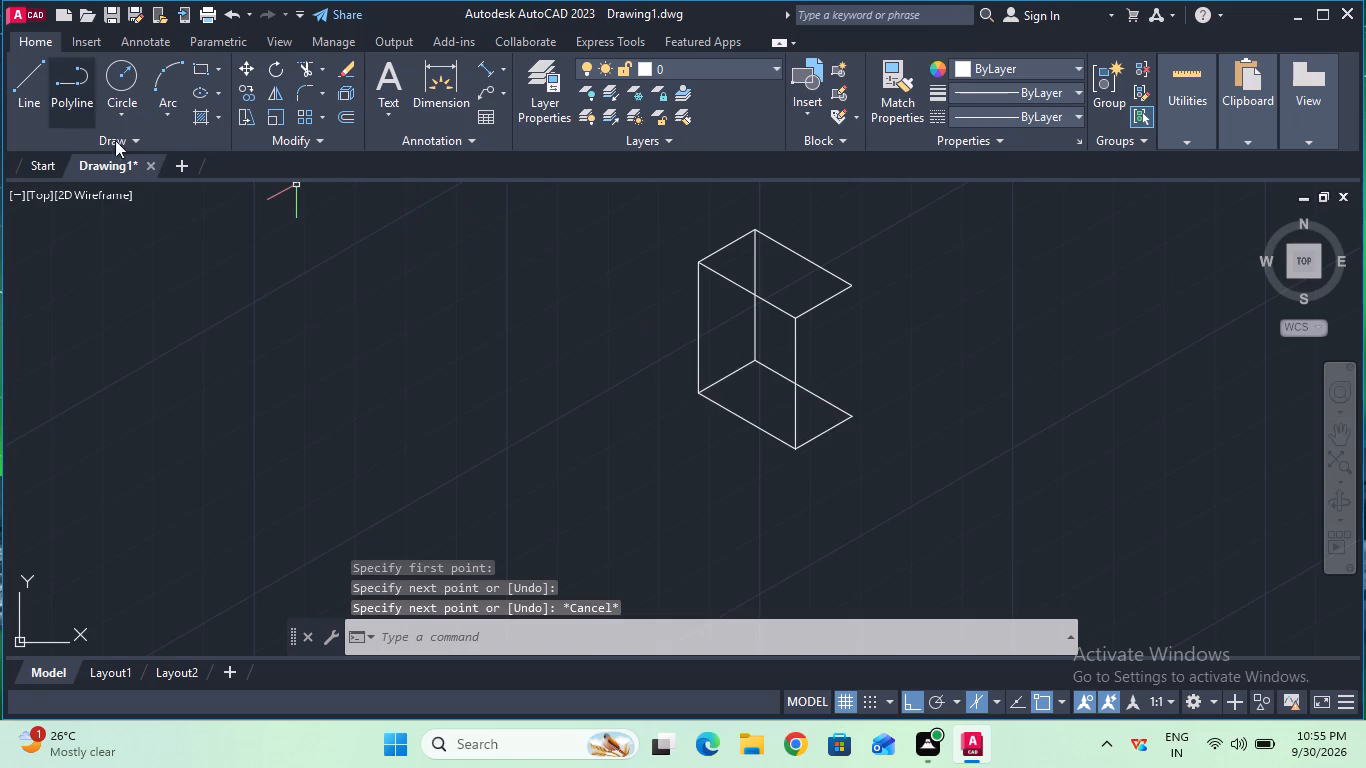
ctrl+scroll(658, 356, up, 6)
ctrl+scroll(658, 356, down, 2)
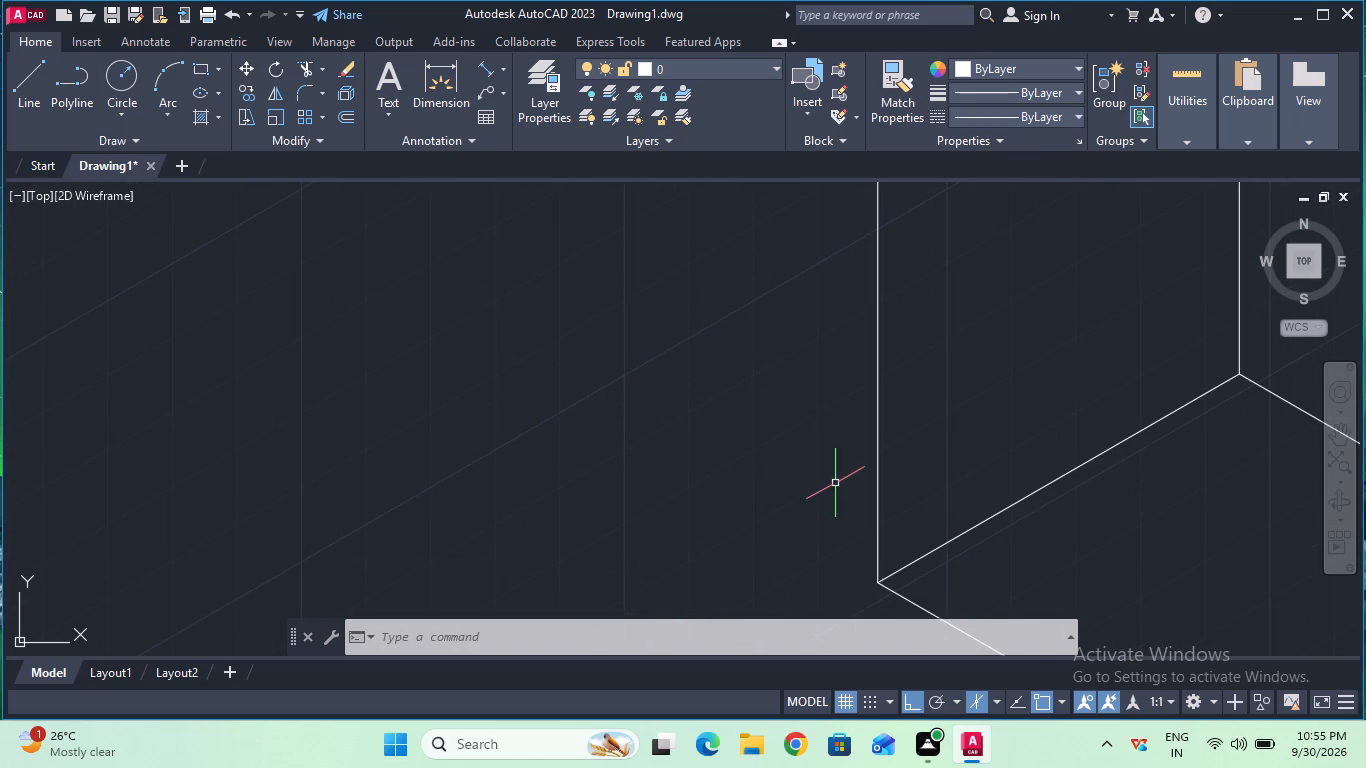
ctrl+scroll(835, 483, up, 1)
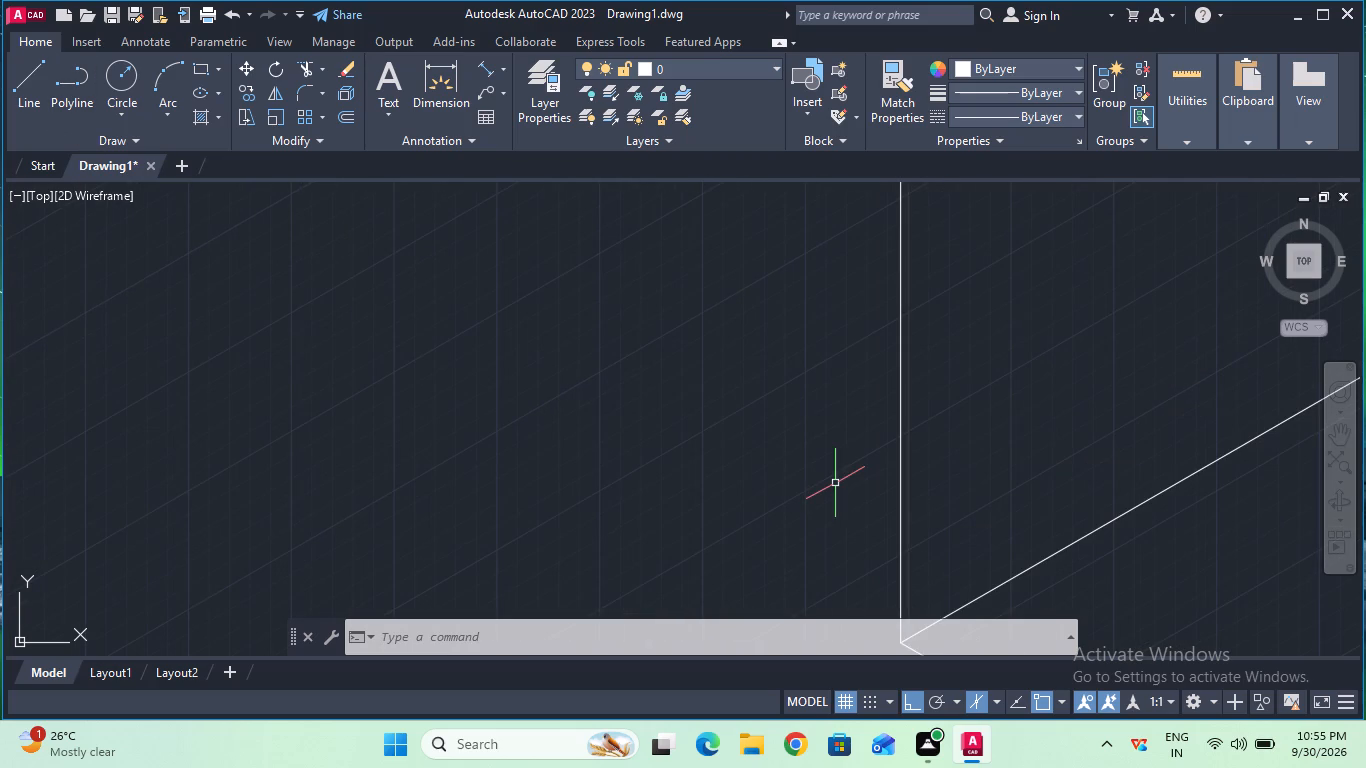
ctrl+scroll(835, 483, down, 3)
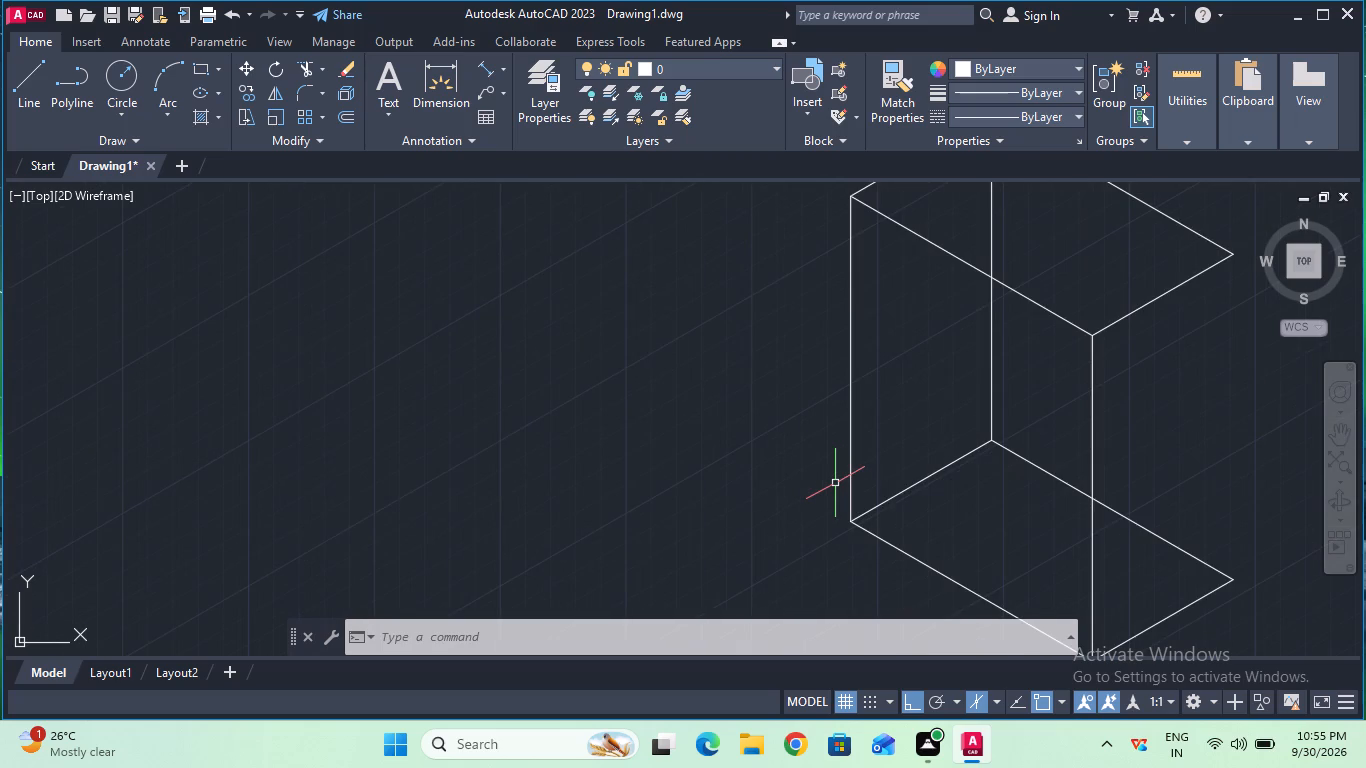
ctrl+scroll(835, 483, down, 2)
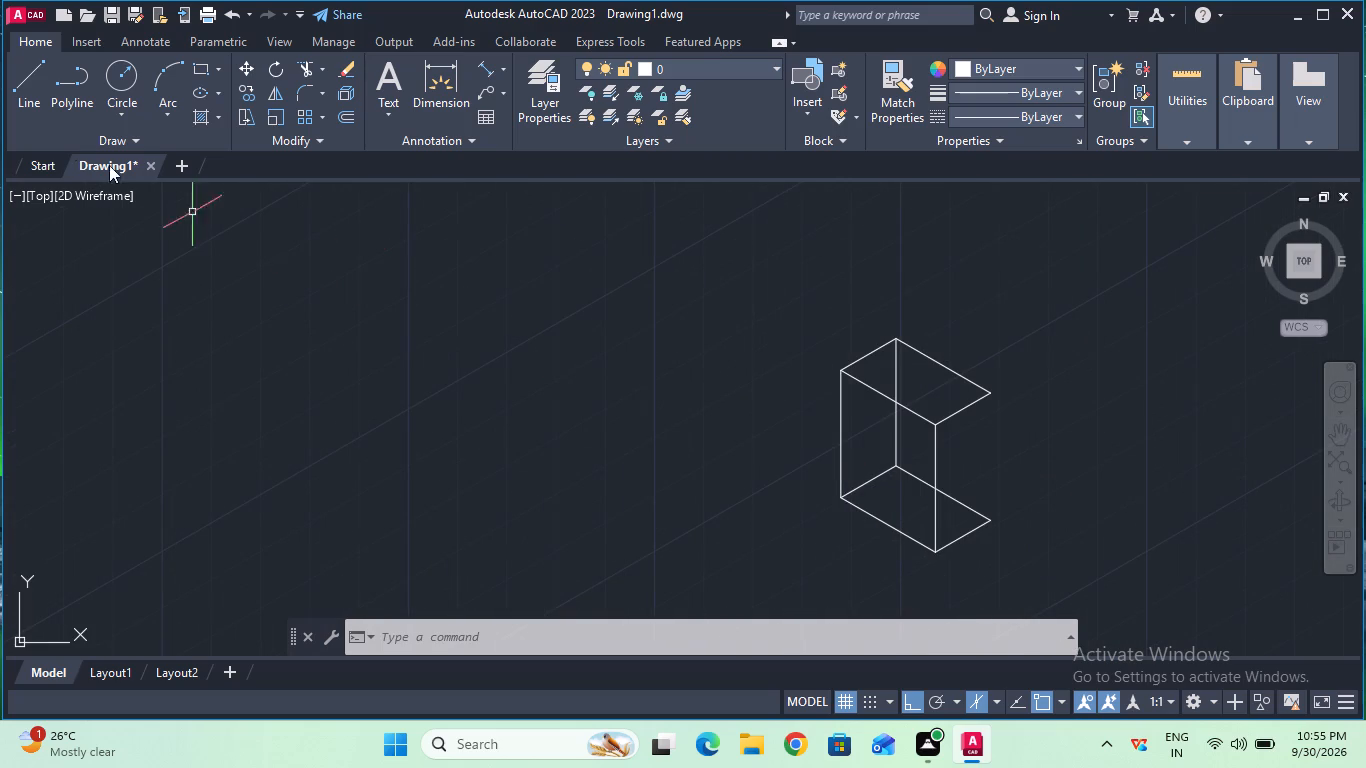
click(30, 110)
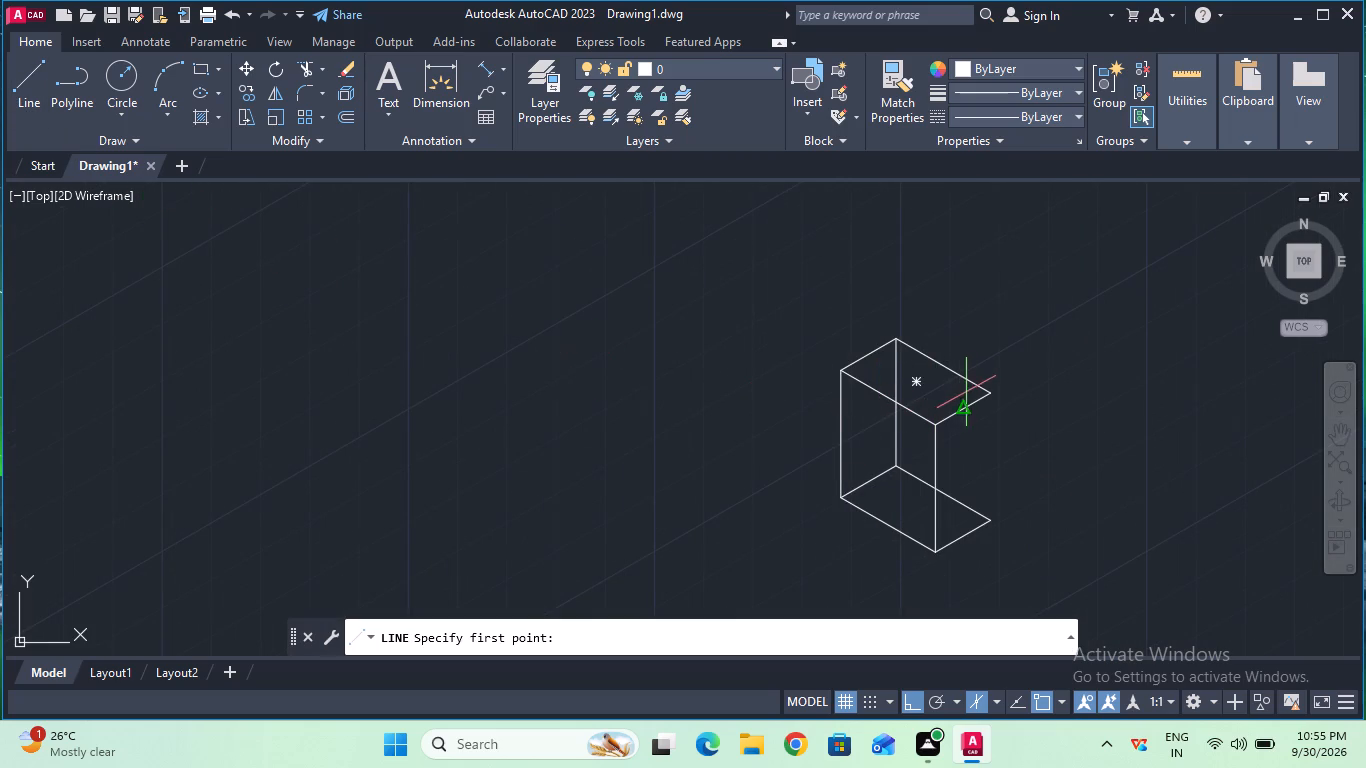
click(993, 388)
click(990, 517)
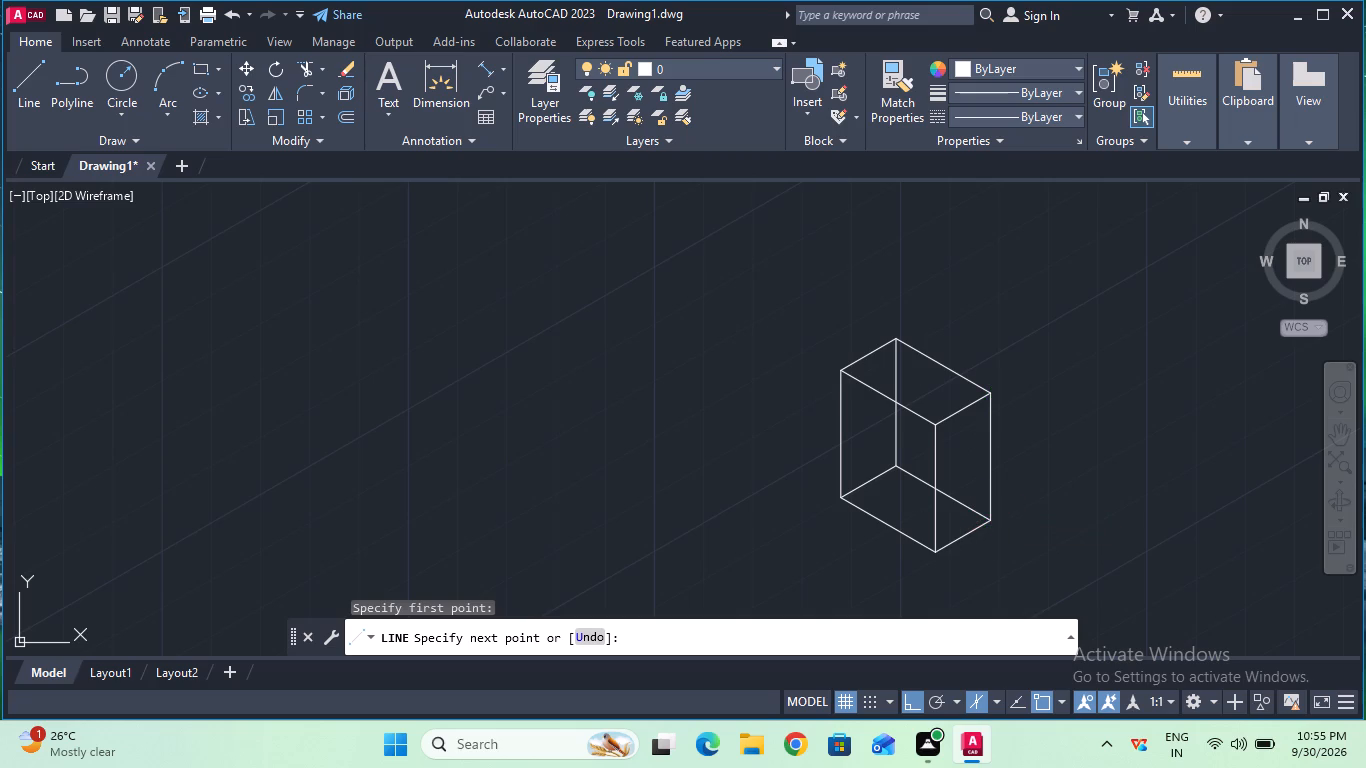
key(Escape)
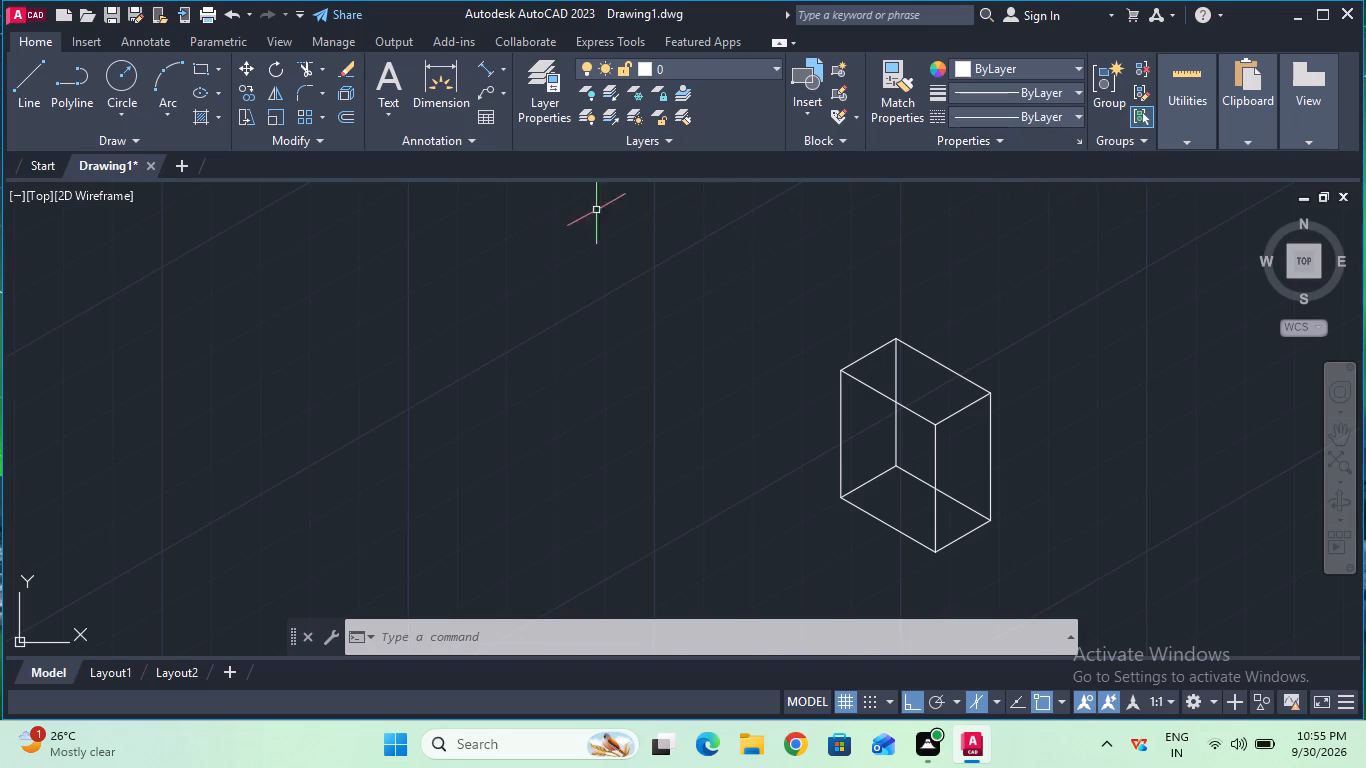
Trim away the block's hidden edges: the rear vertical edge and the two rear edges of the base.
click(310, 75)
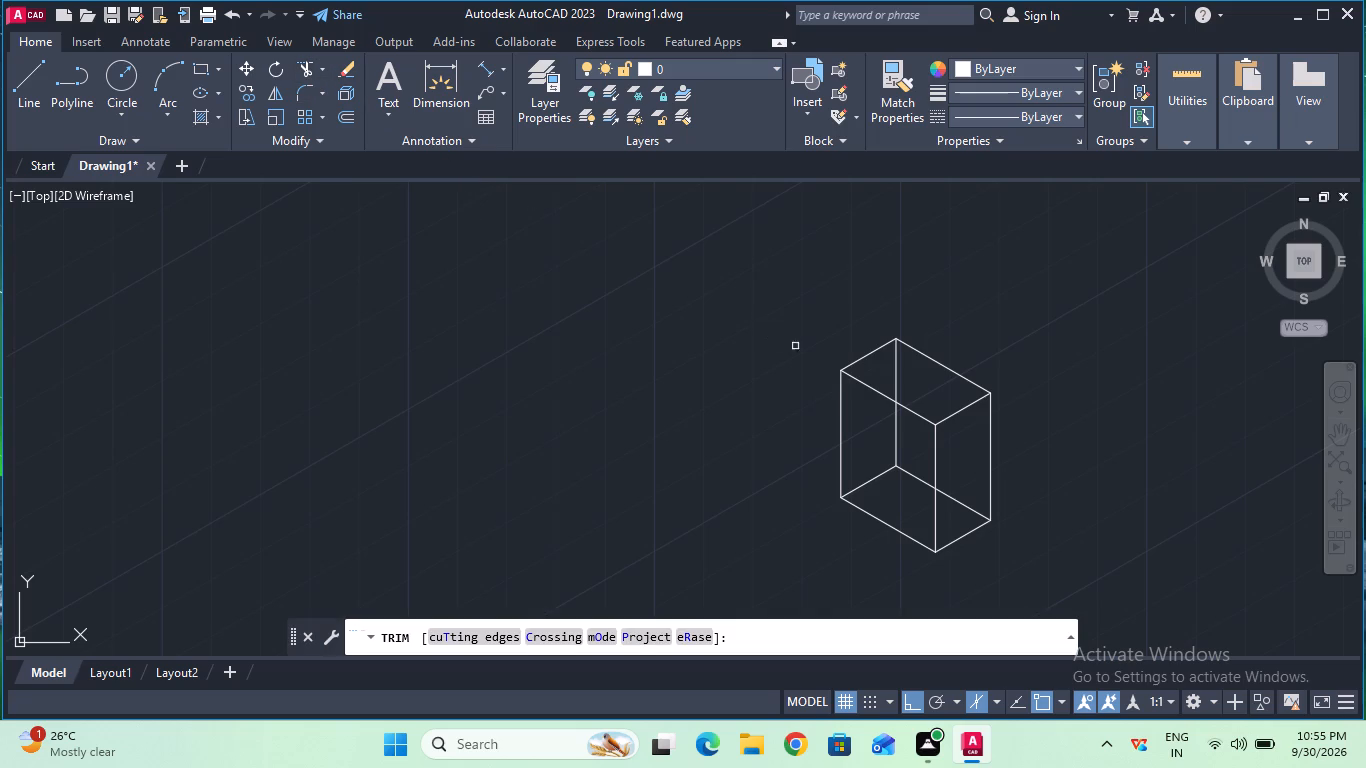
click(895, 384)
click(899, 418)
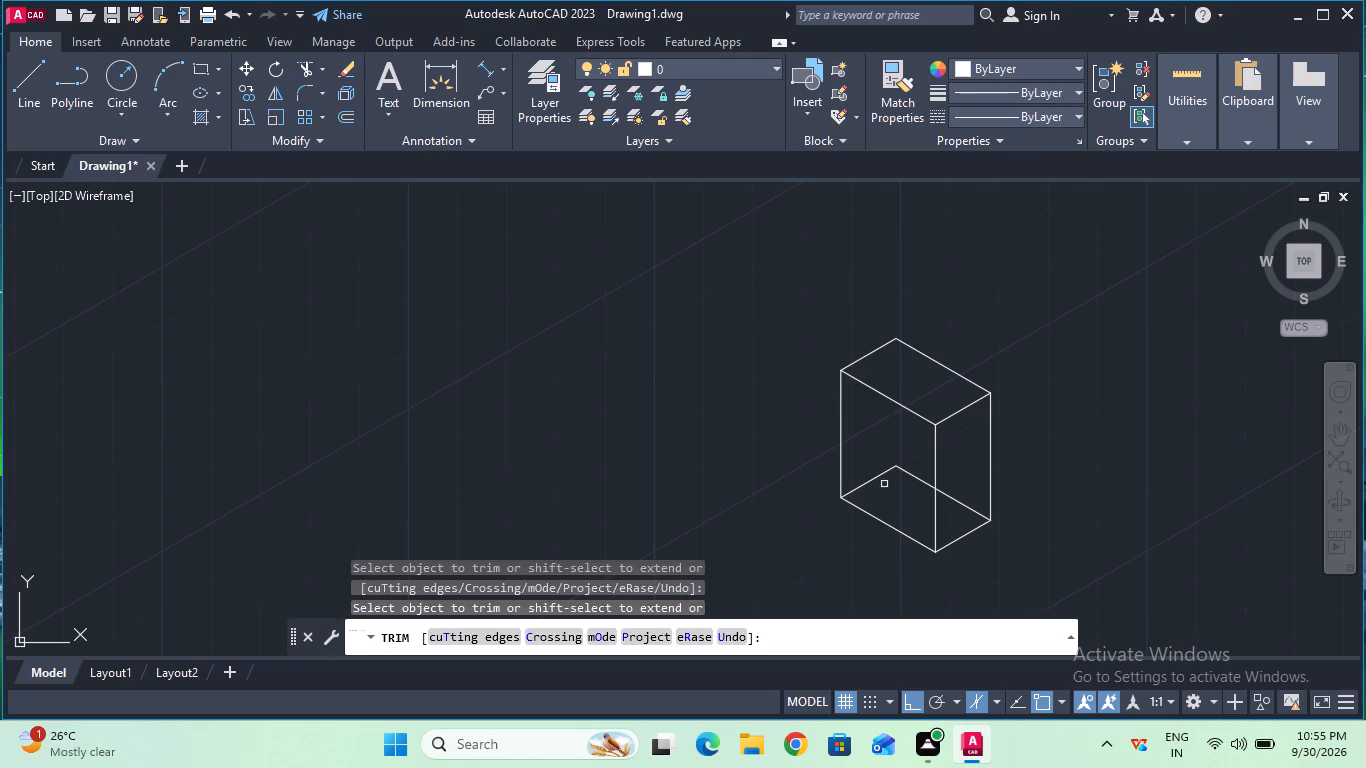
click(878, 472)
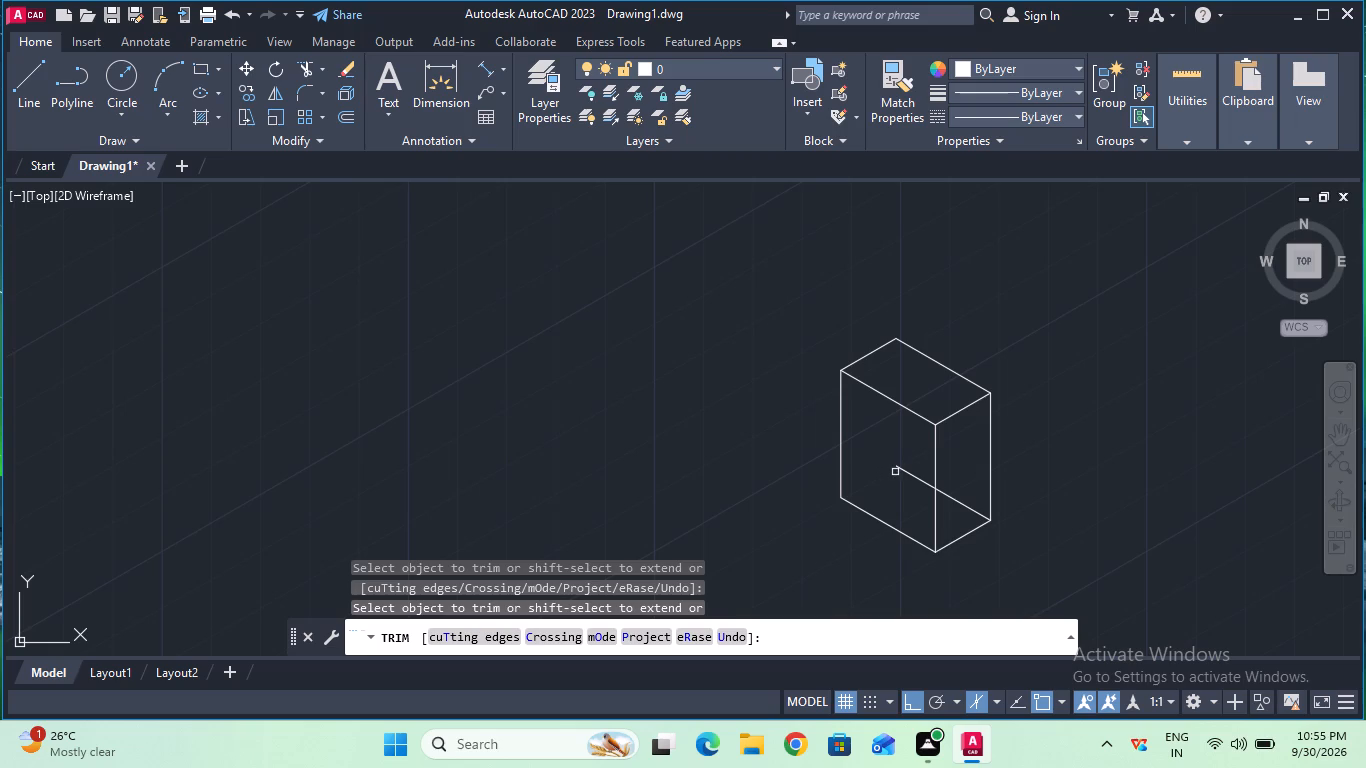
click(902, 471)
click(975, 511)
key(Escape)
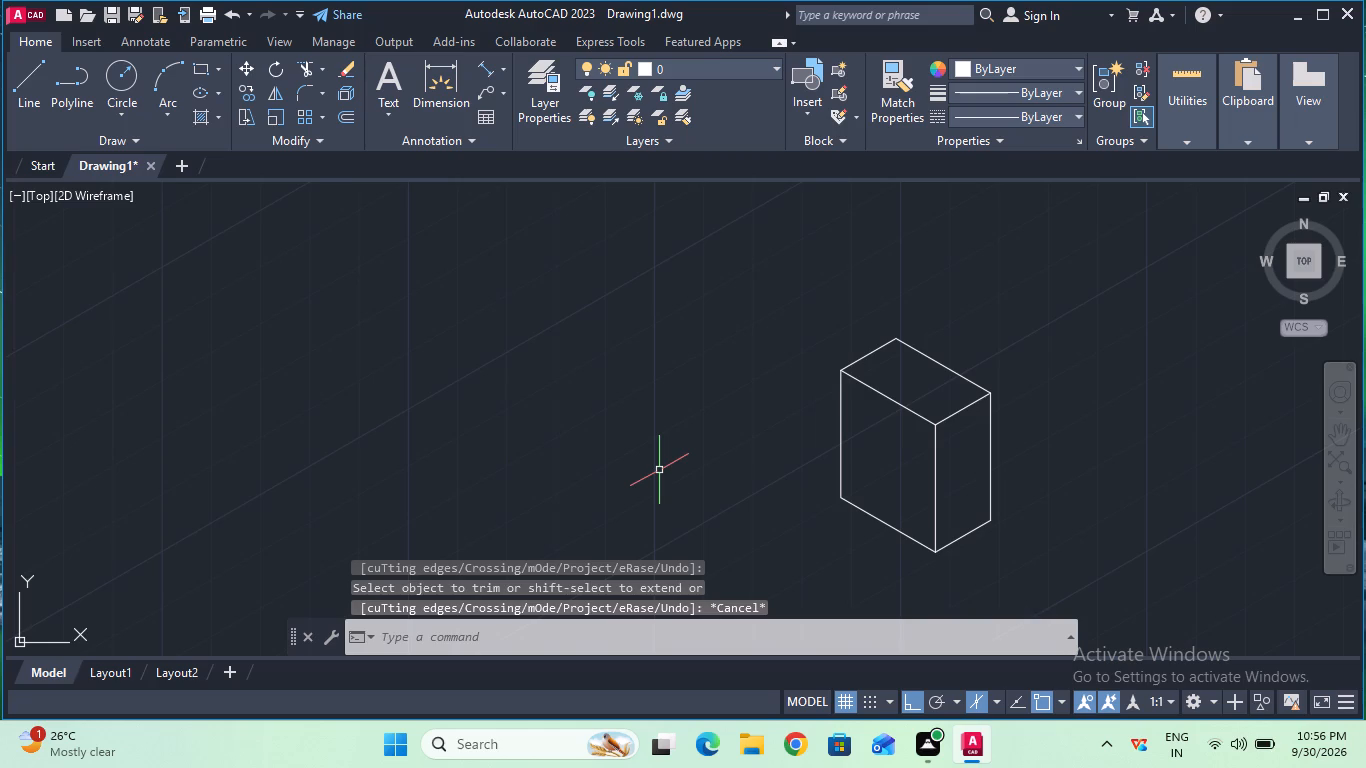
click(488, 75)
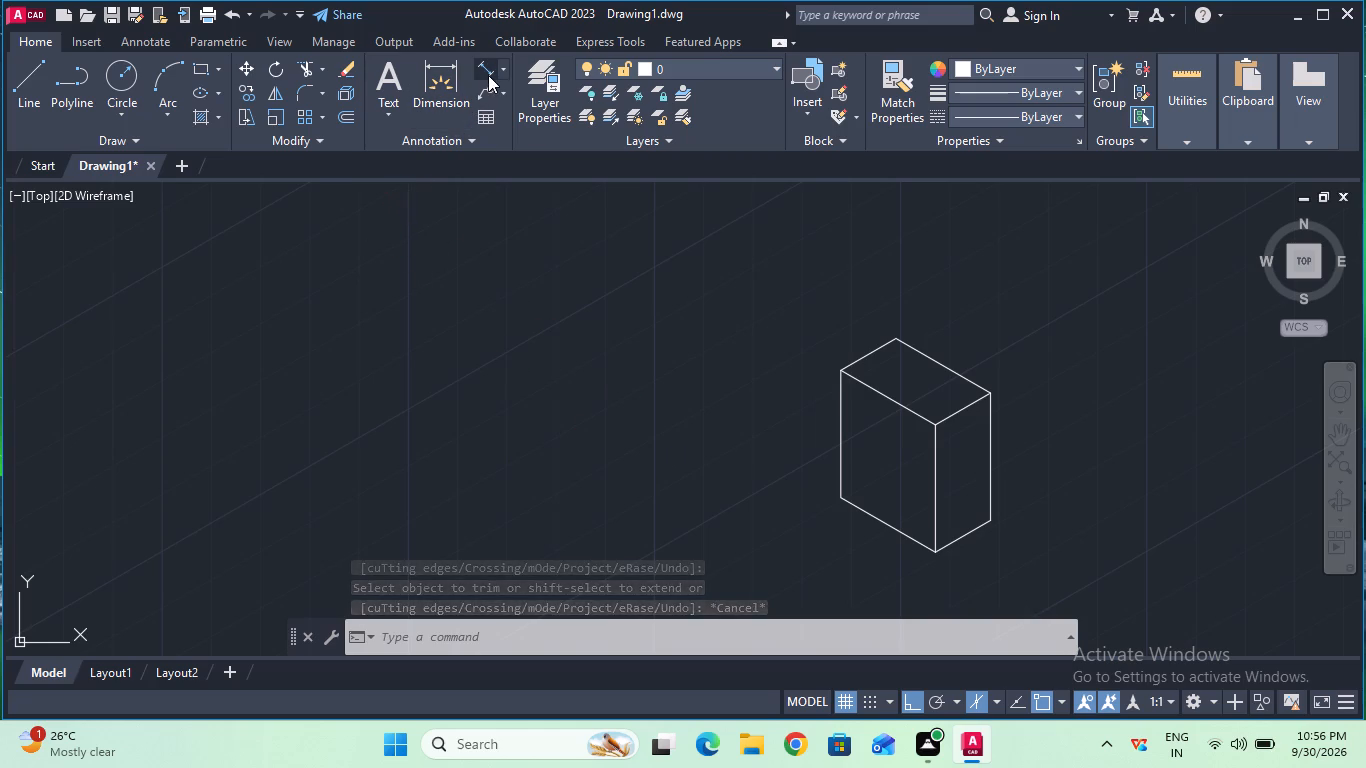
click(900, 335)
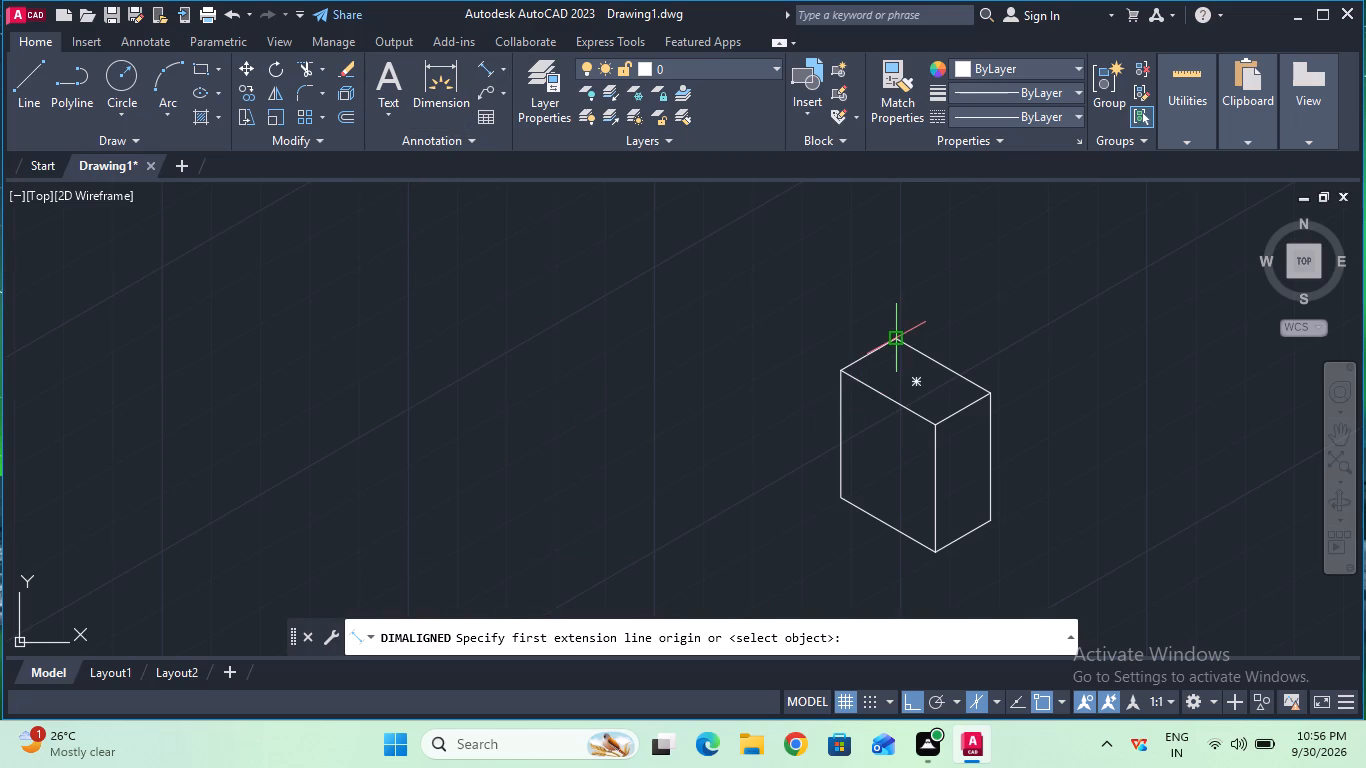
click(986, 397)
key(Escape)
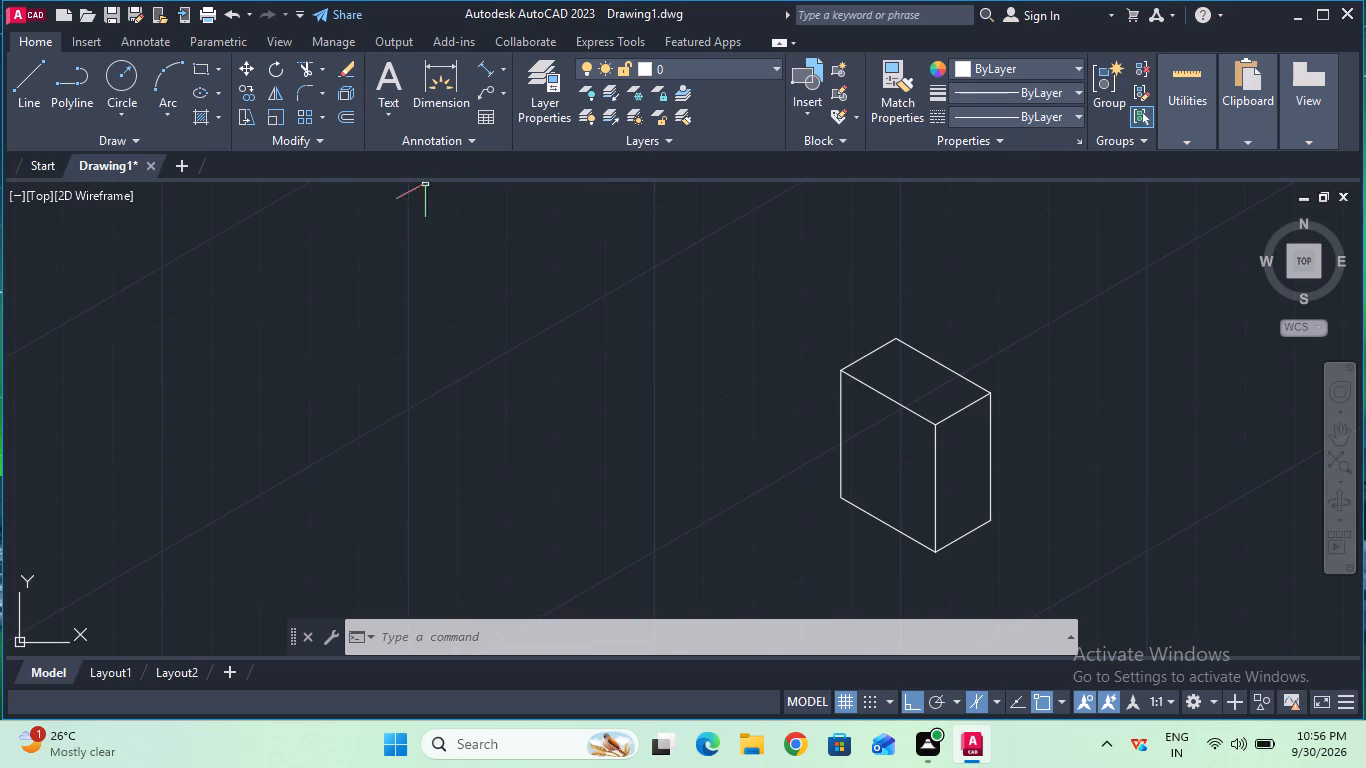
With the CENTER linetype, draw lines from the front-left face's upper edge midpoint 10 mm outward, 28 mm down, and back to the lower edge midpoint.
click(986, 110)
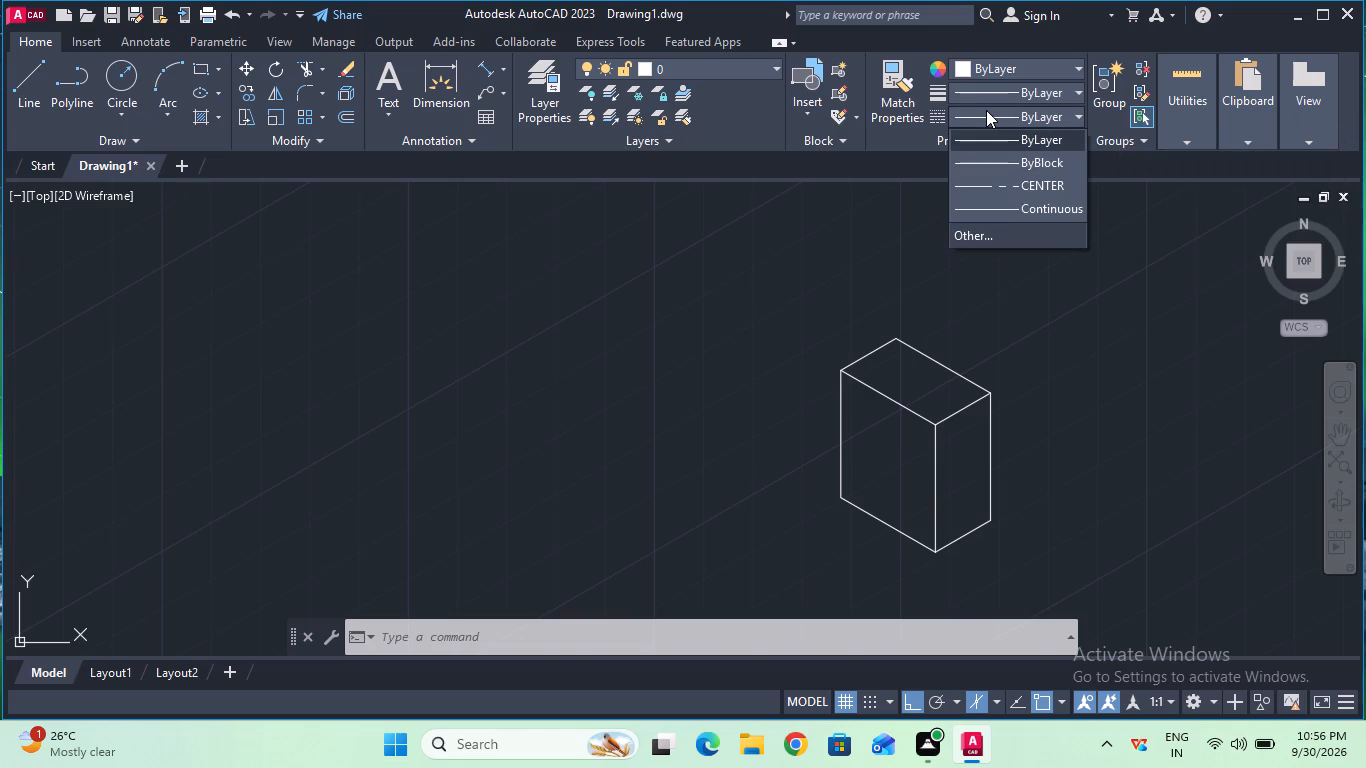
click(986, 110)
click(986, 110)
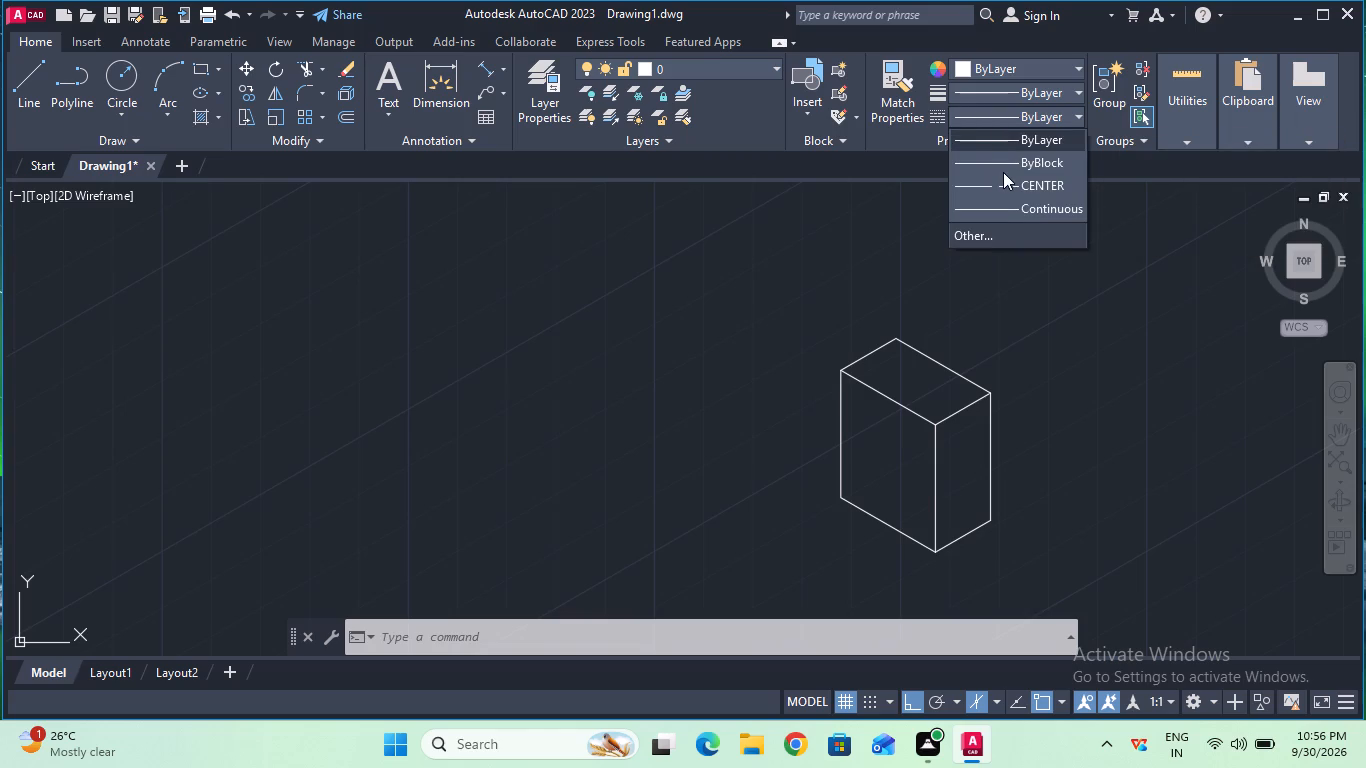
click(1004, 182)
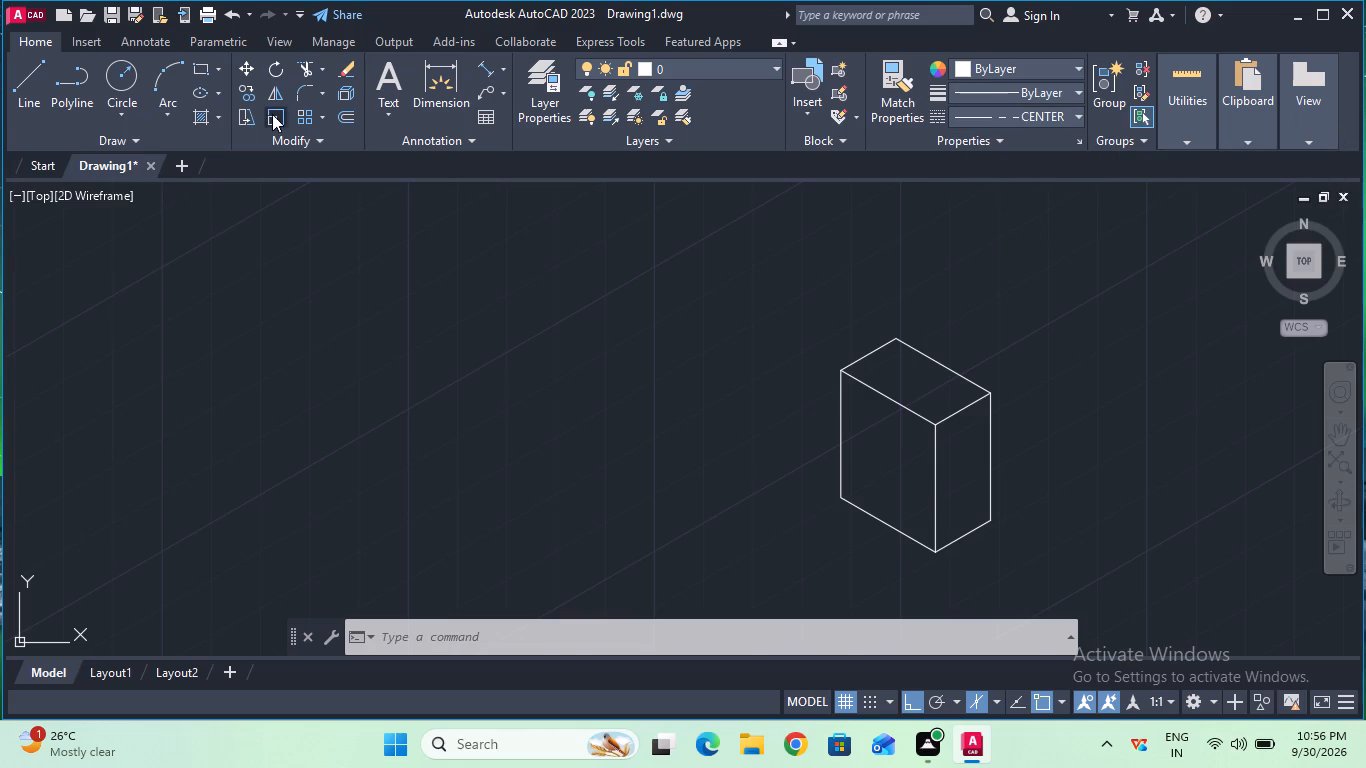
click(38, 103)
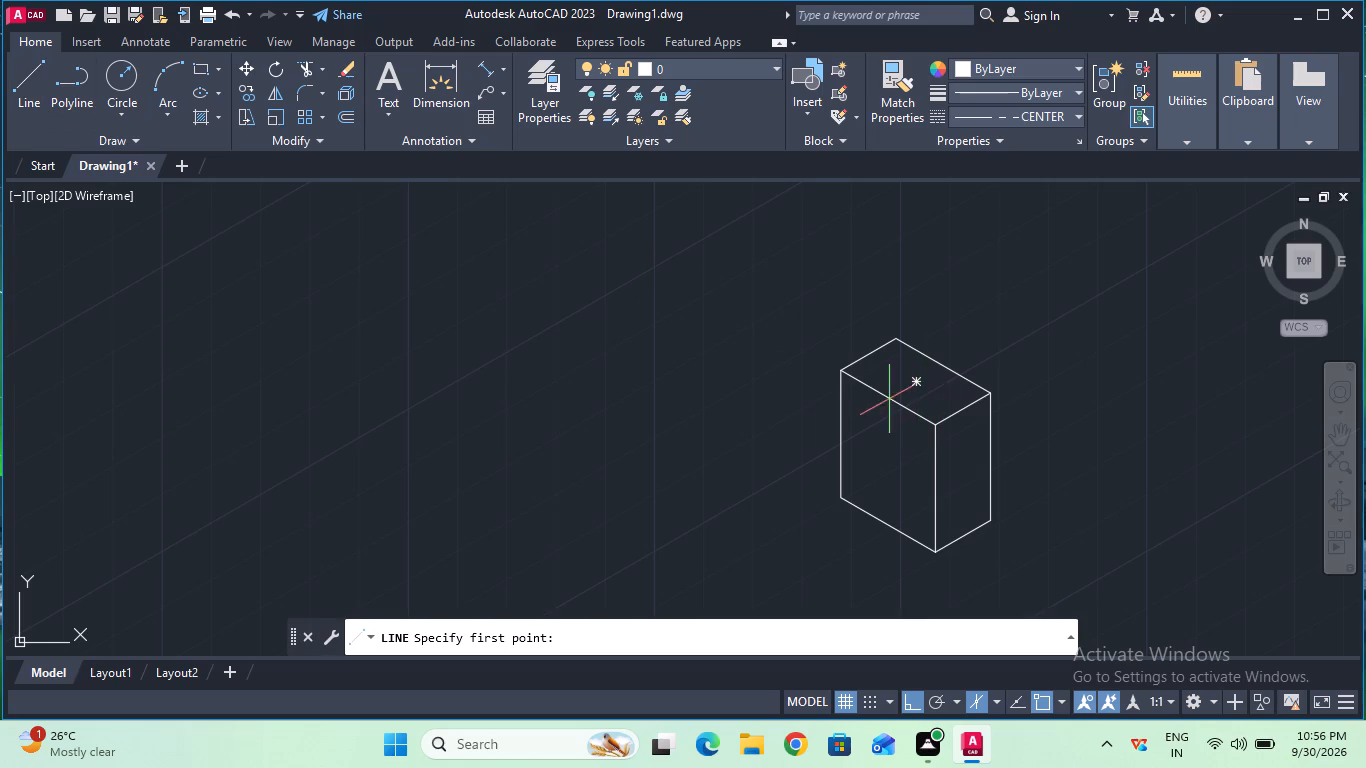
click(887, 397)
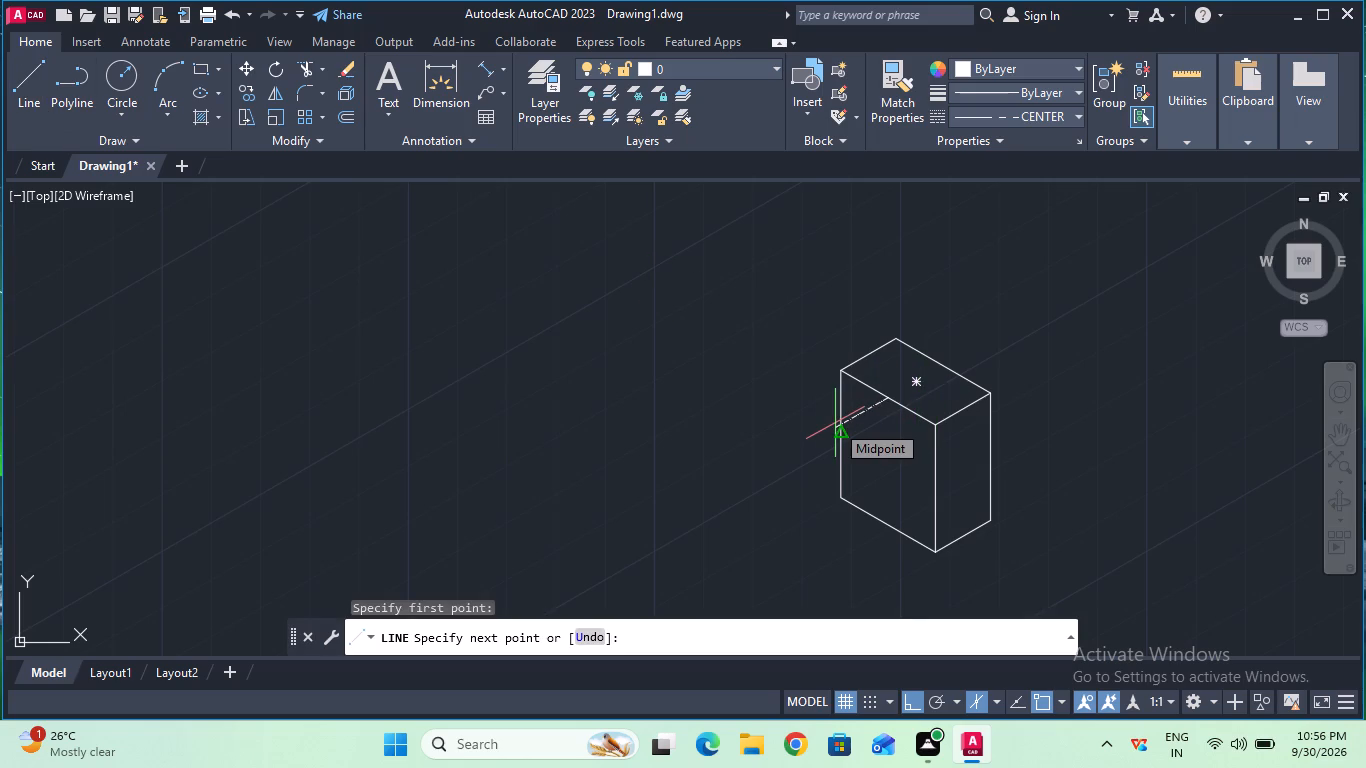
text(10)
key(Return)
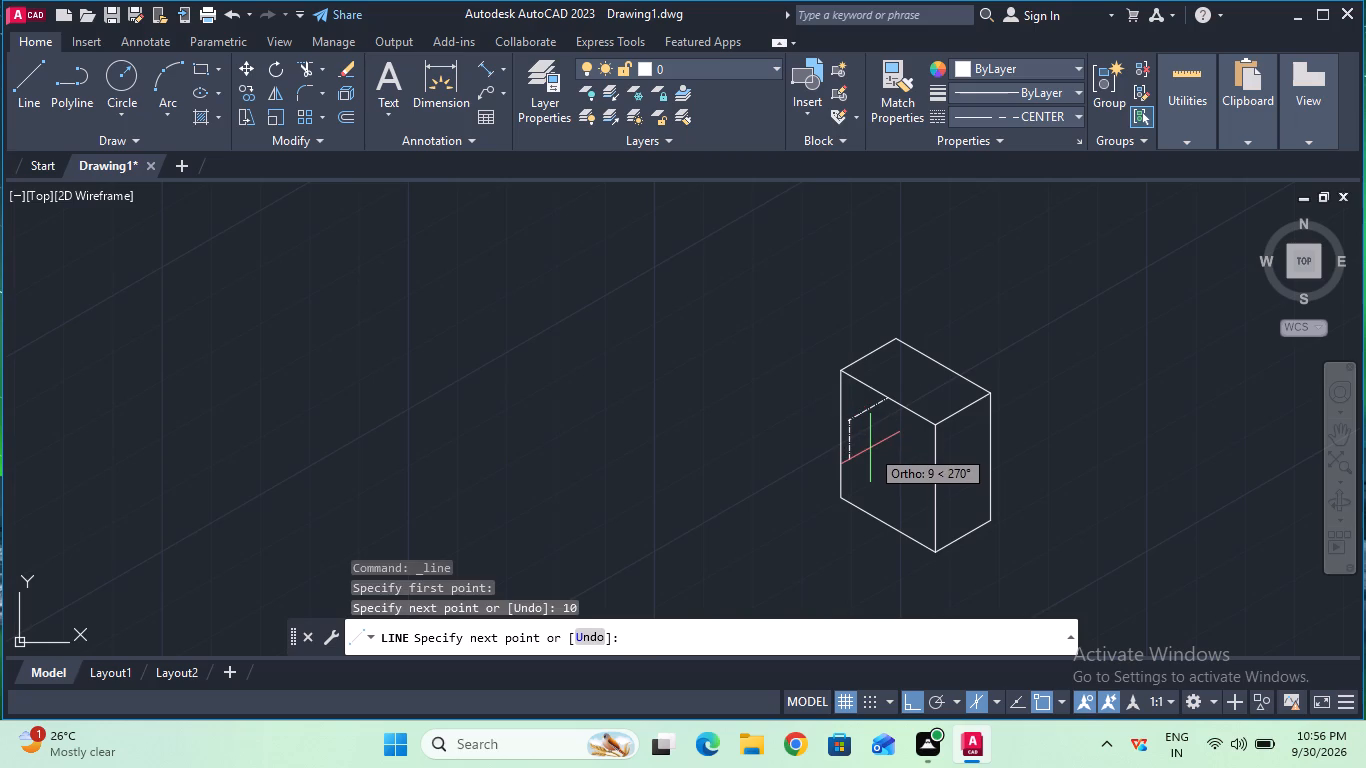
text(28)
key(Return)
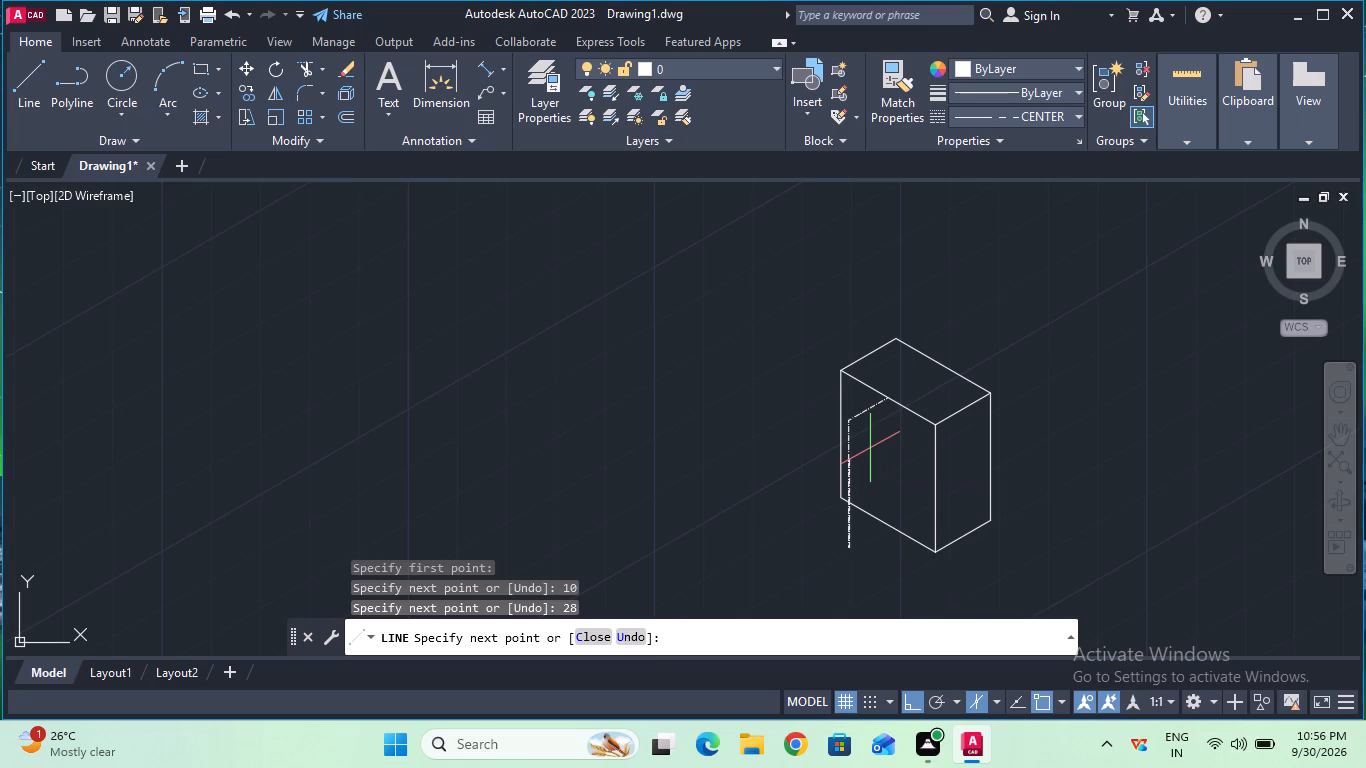
click(887, 527)
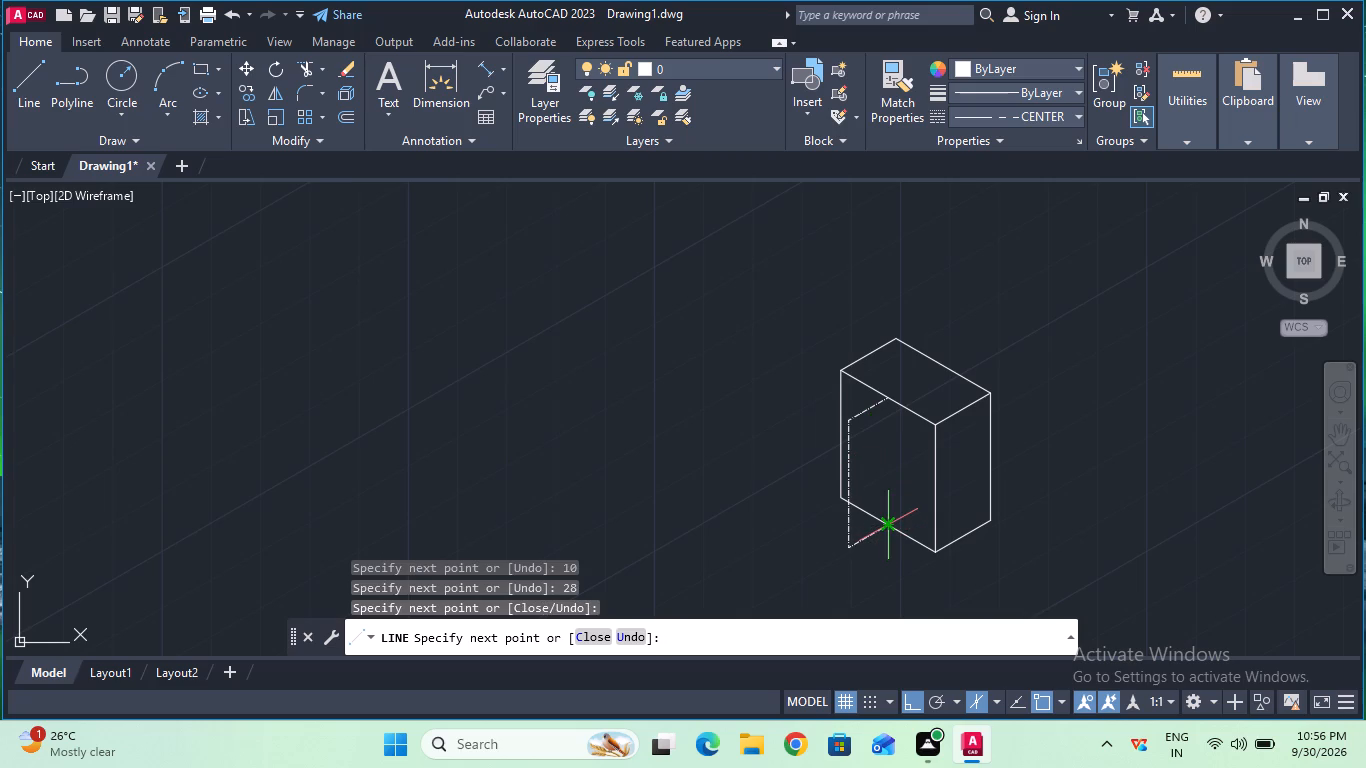
key(Escape)
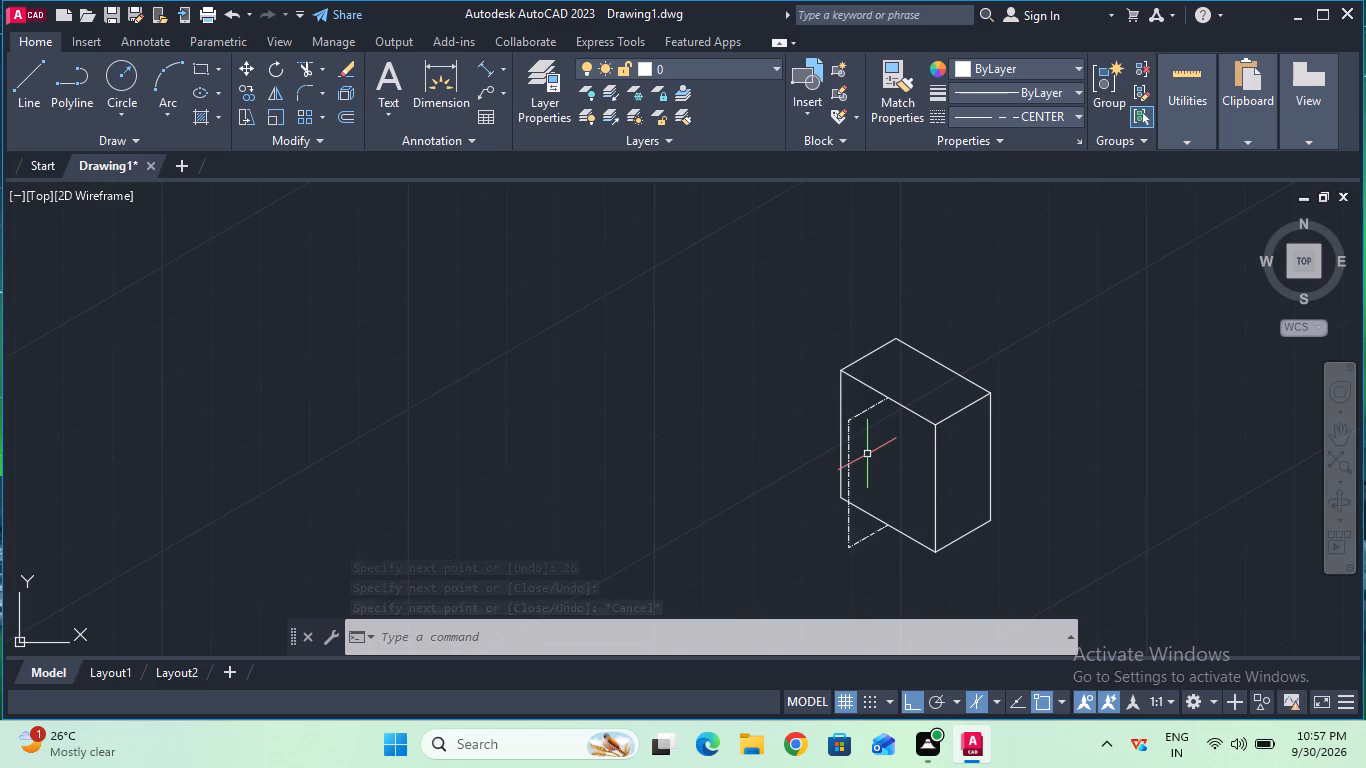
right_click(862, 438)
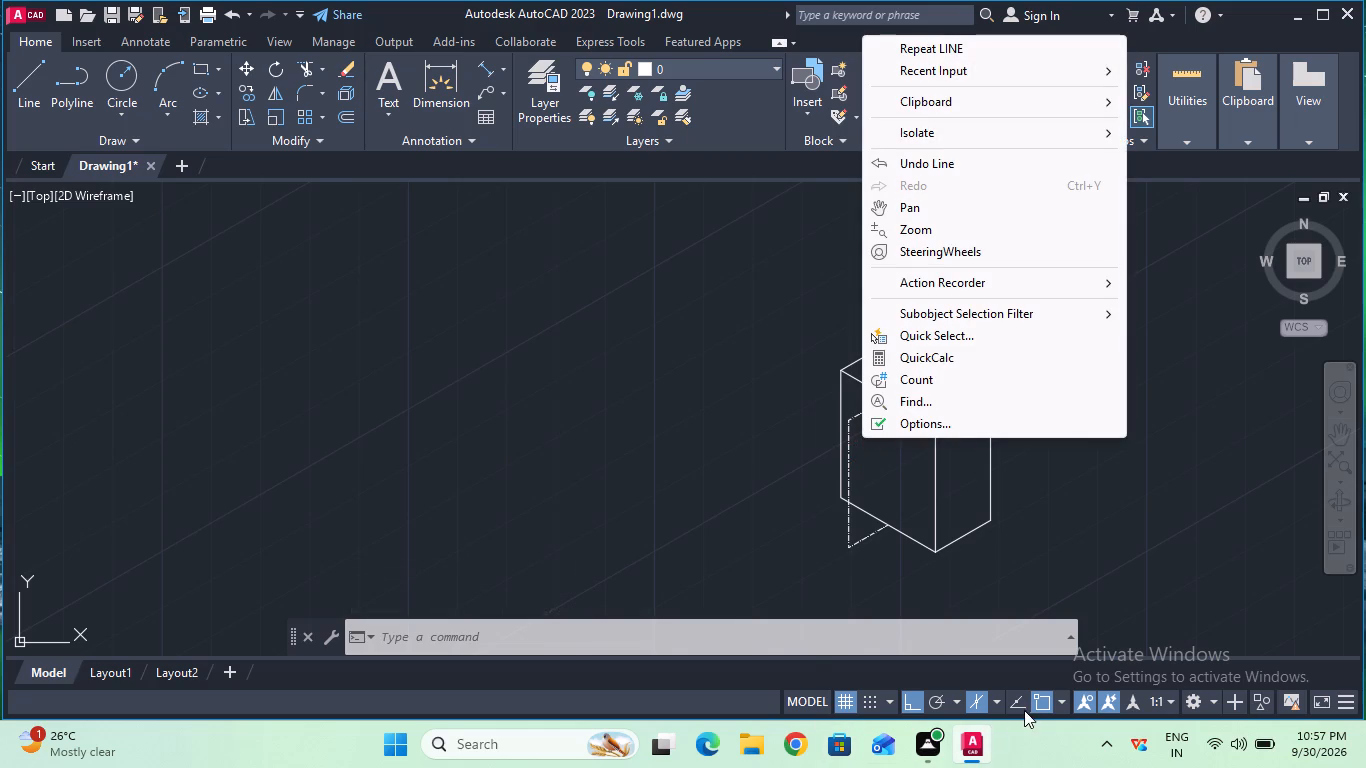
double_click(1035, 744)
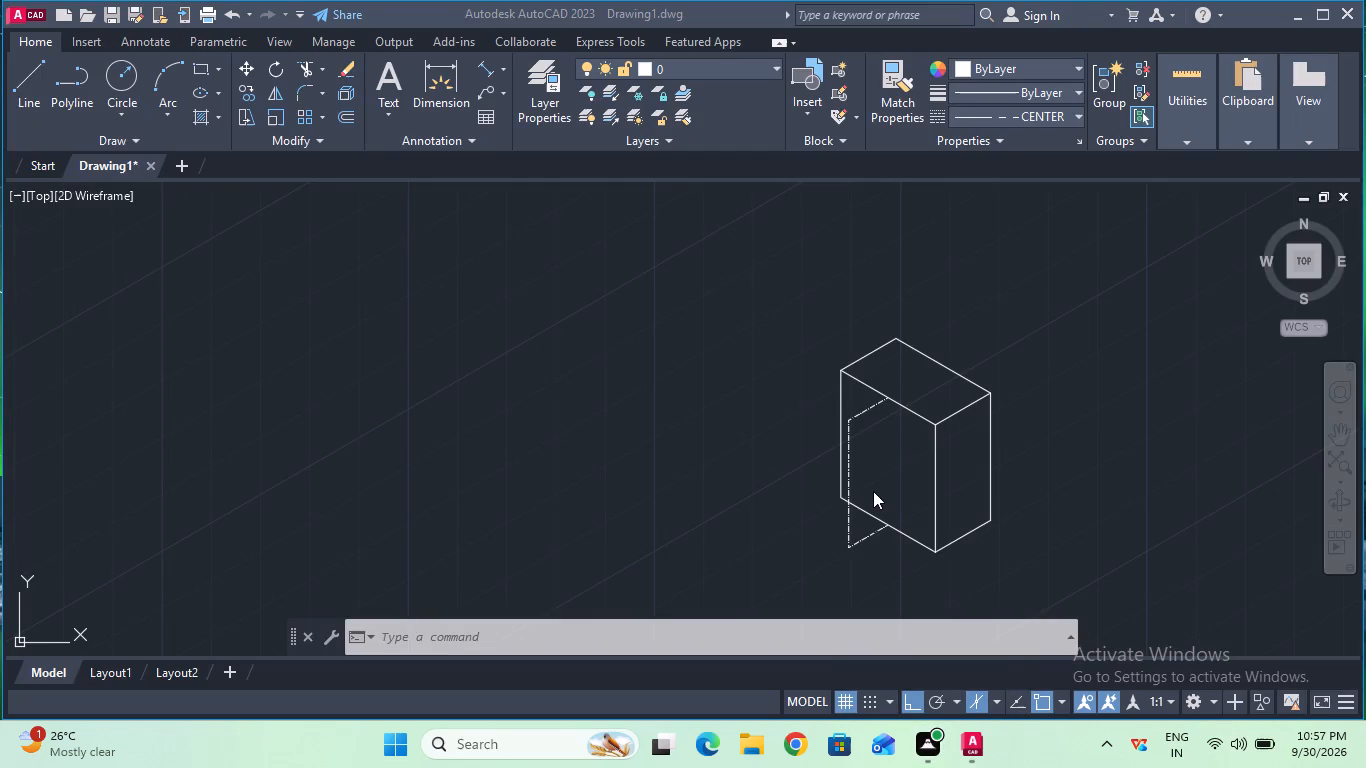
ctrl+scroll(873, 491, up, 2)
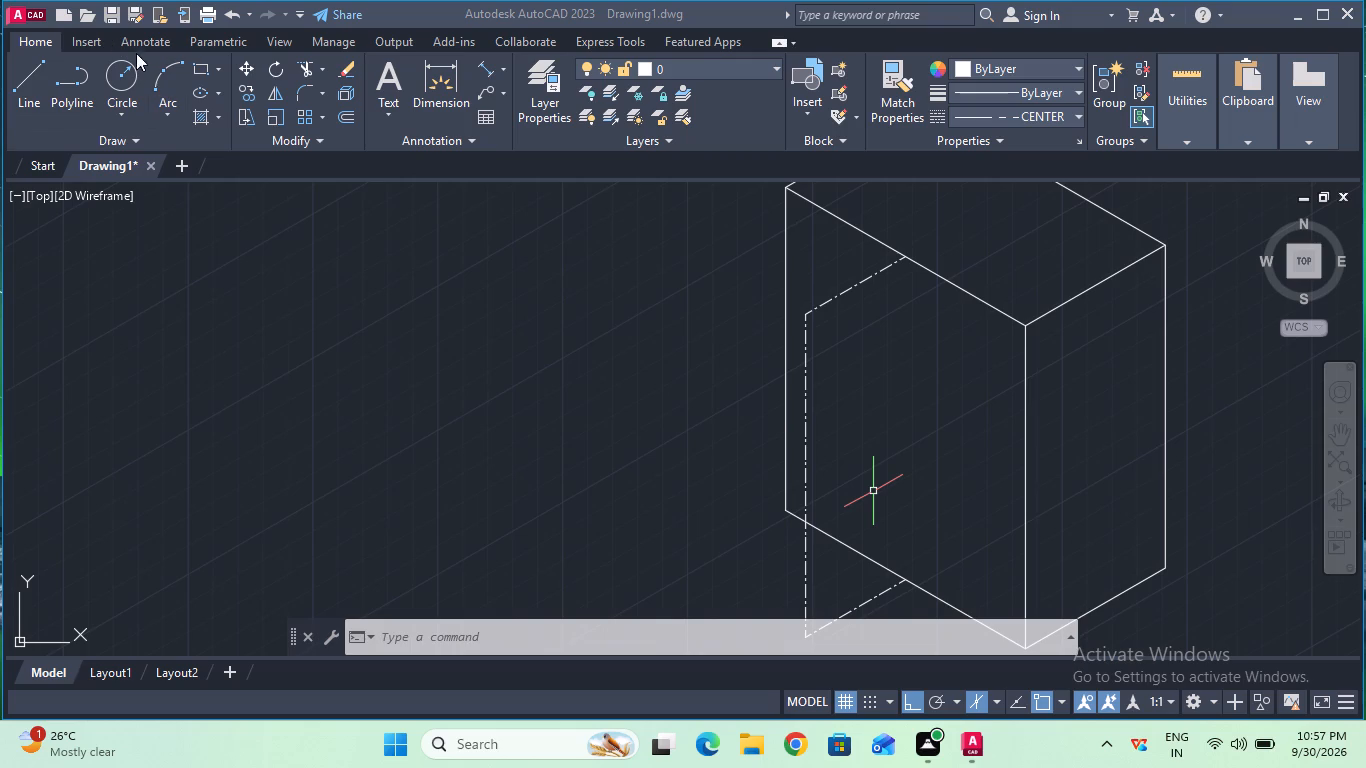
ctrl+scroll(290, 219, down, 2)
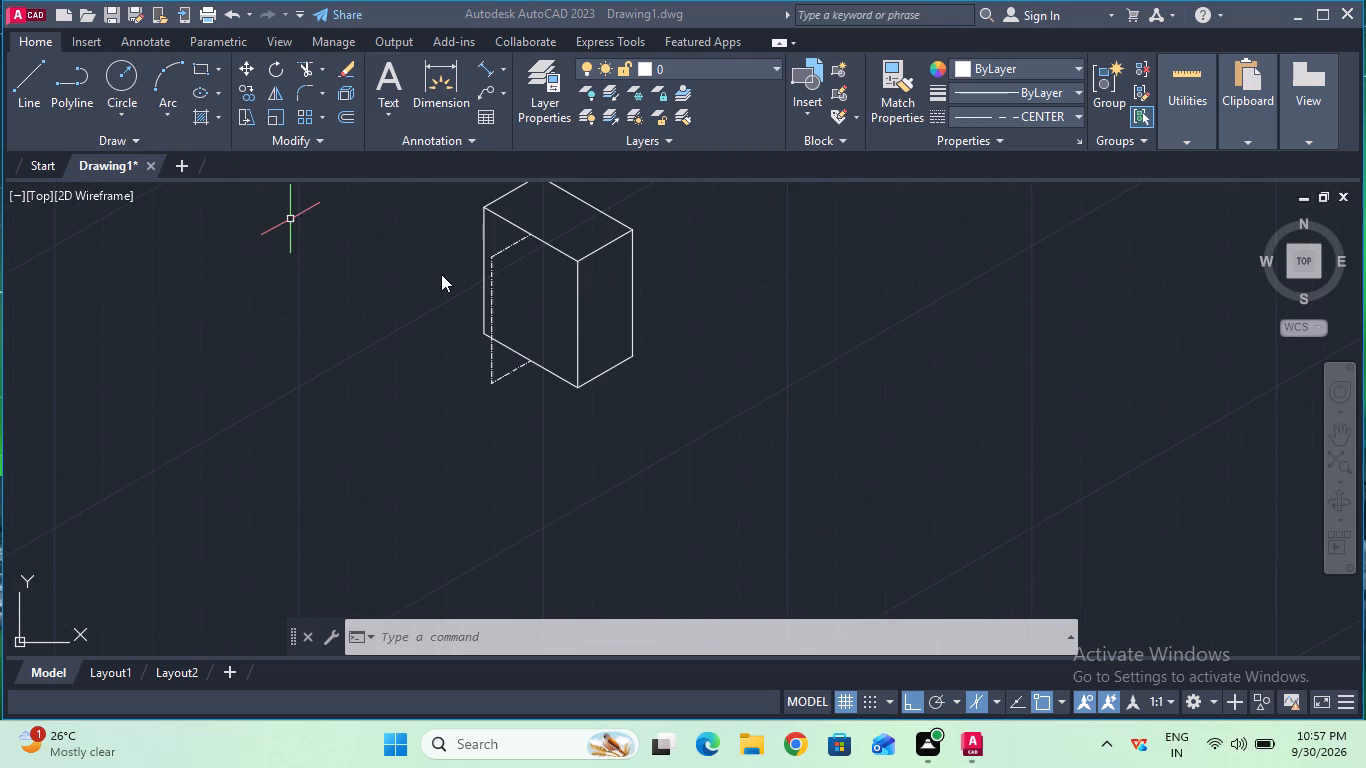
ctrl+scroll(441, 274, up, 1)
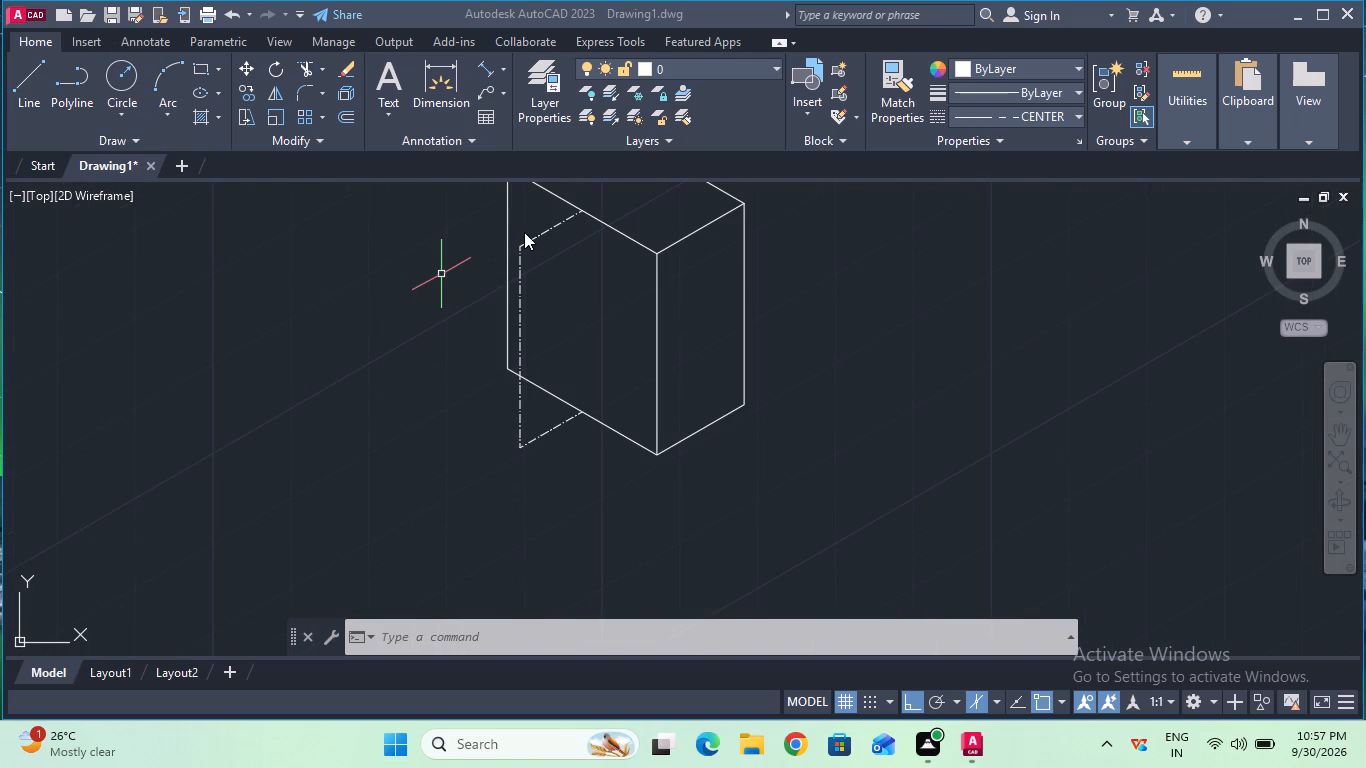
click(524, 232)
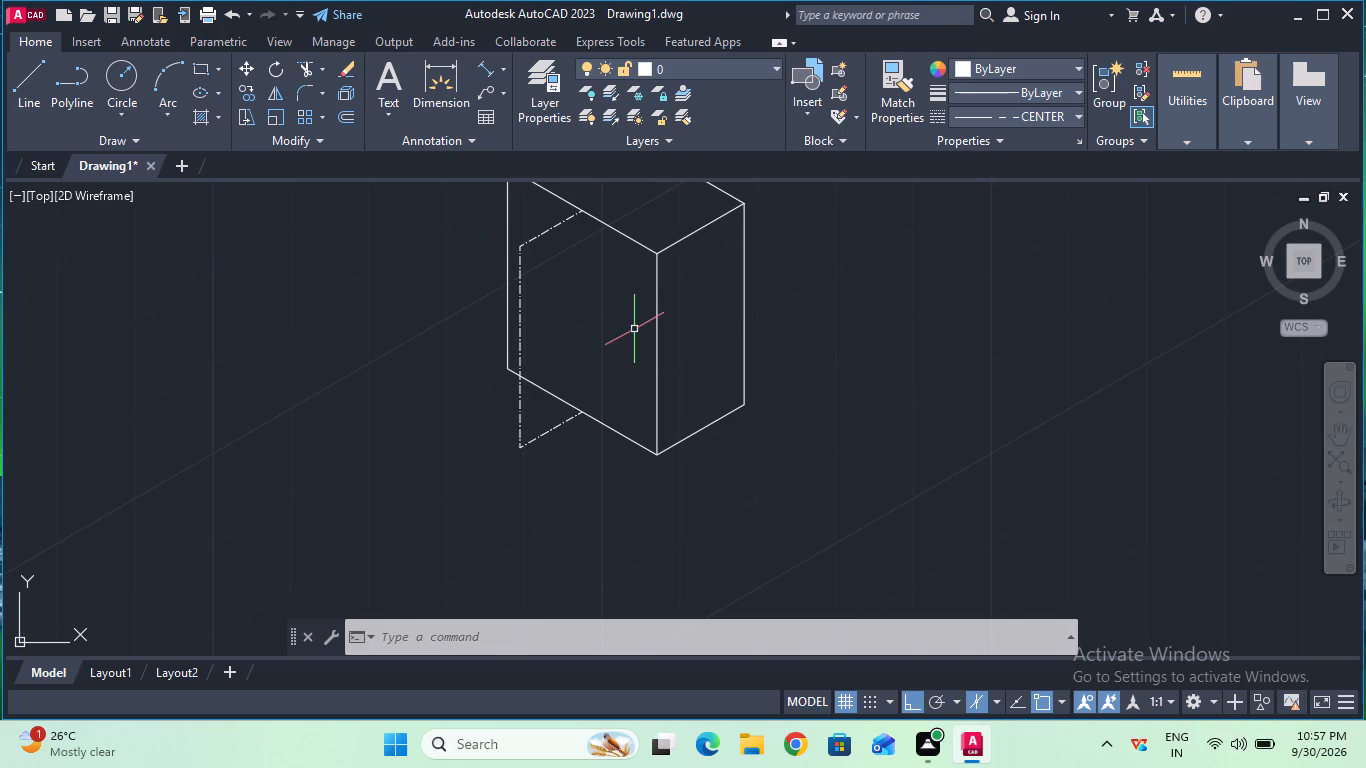
With the ByBlock linetype, draw a right-isoplane isocircle of radius 8 mm centred on the midpoint of the vertical centre line.
click(1346, 445)
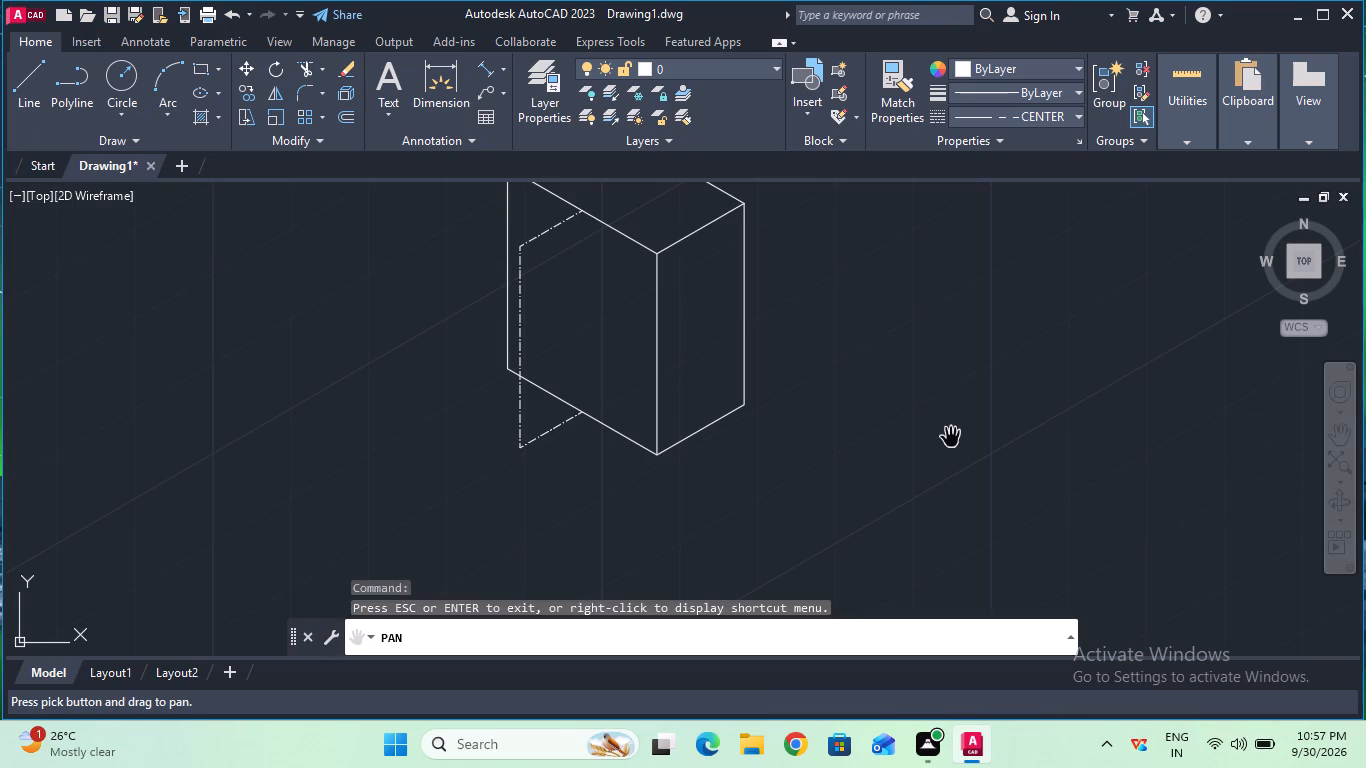
drag(951, 438, 1134, 583)
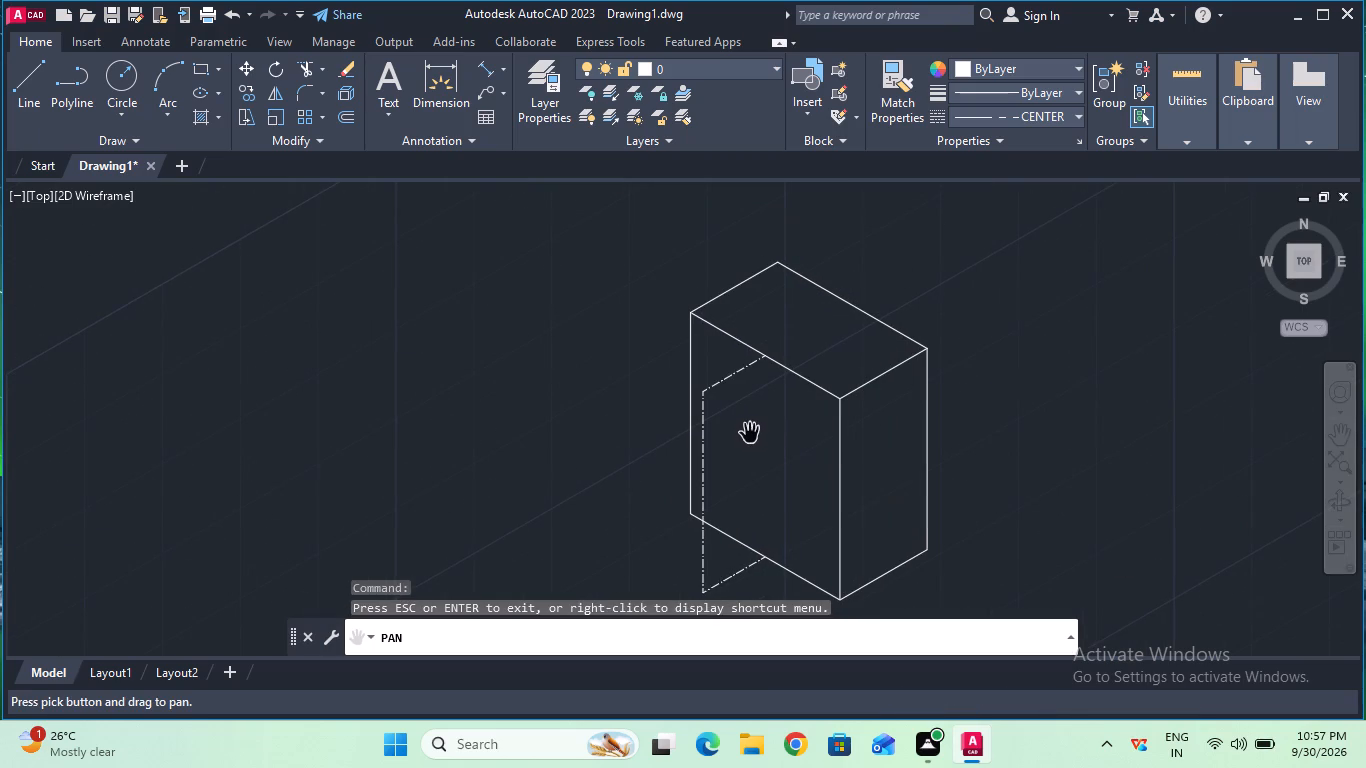
ctrl+scroll(752, 434, up, 1)
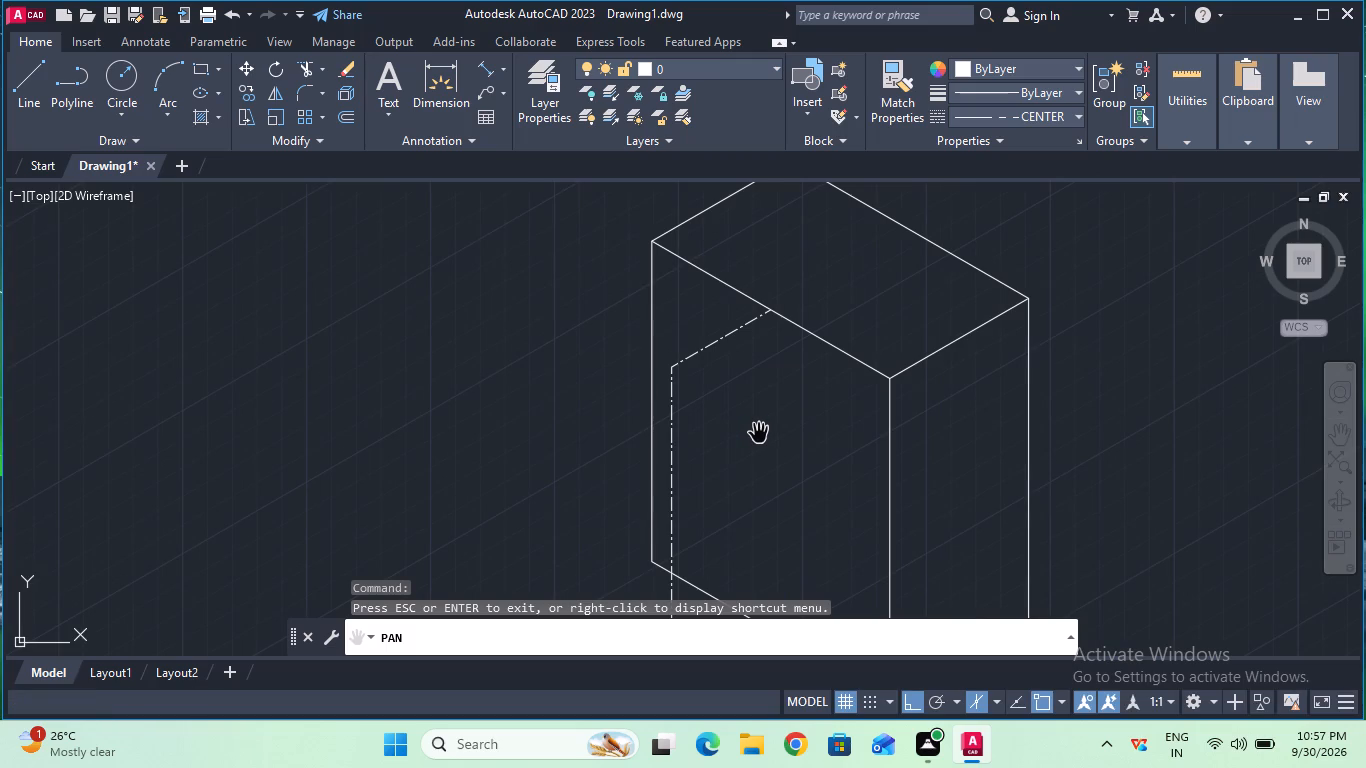
ctrl+scroll(758, 433, down, 1)
key(Escape)
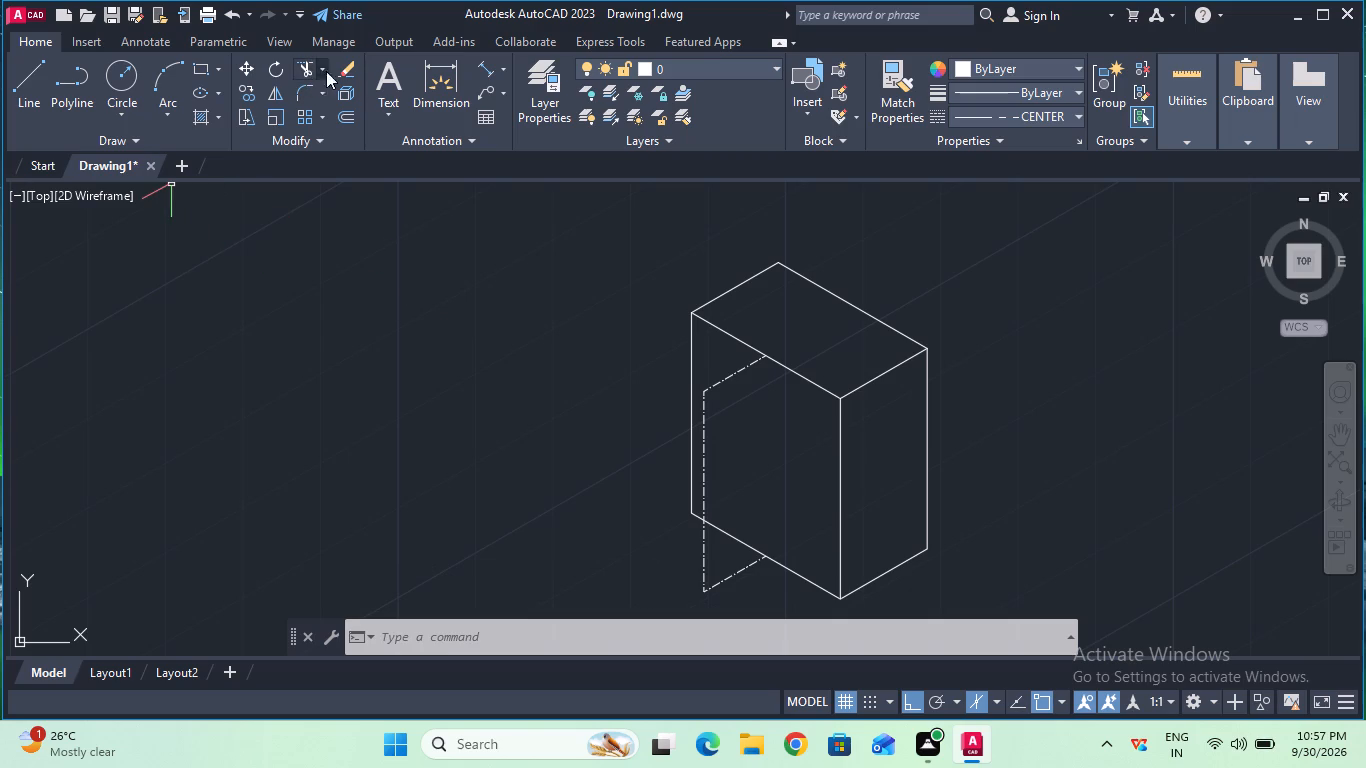
click(1016, 112)
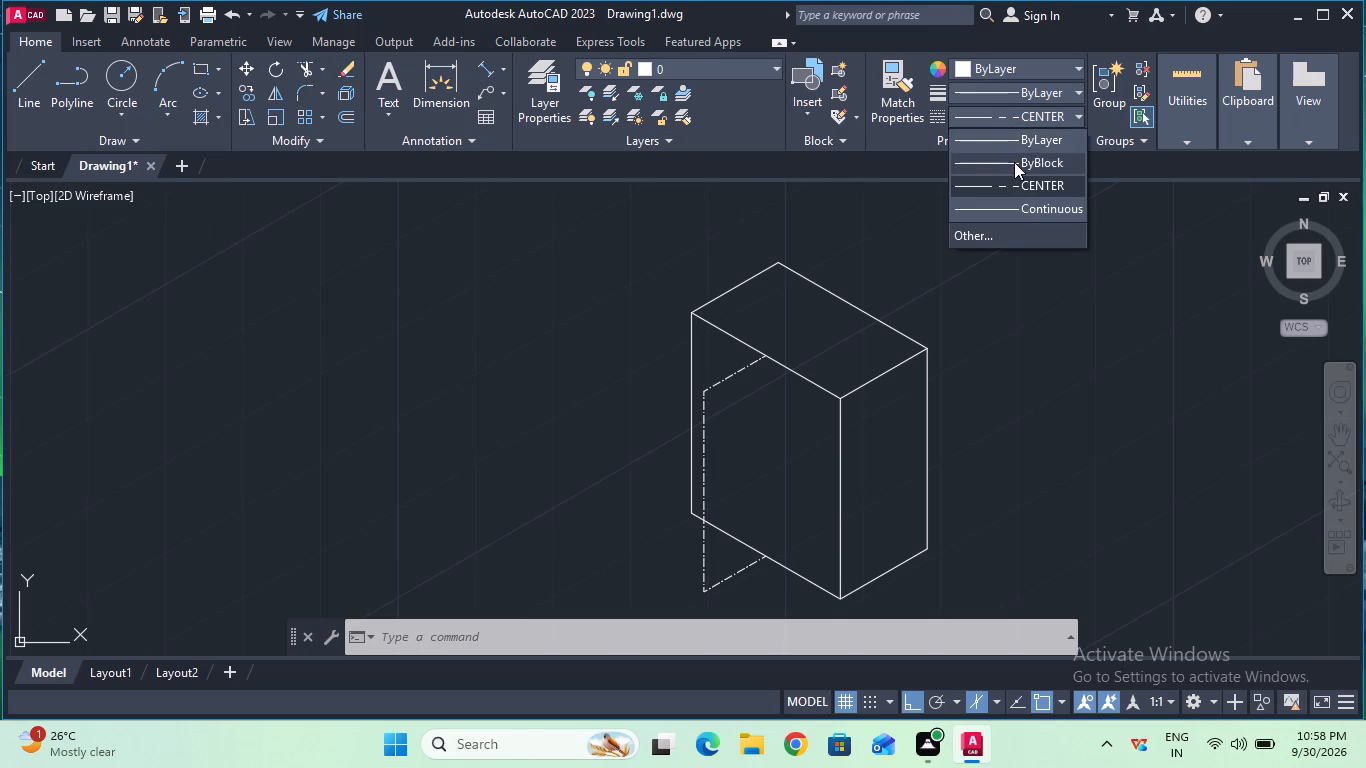
click(1014, 162)
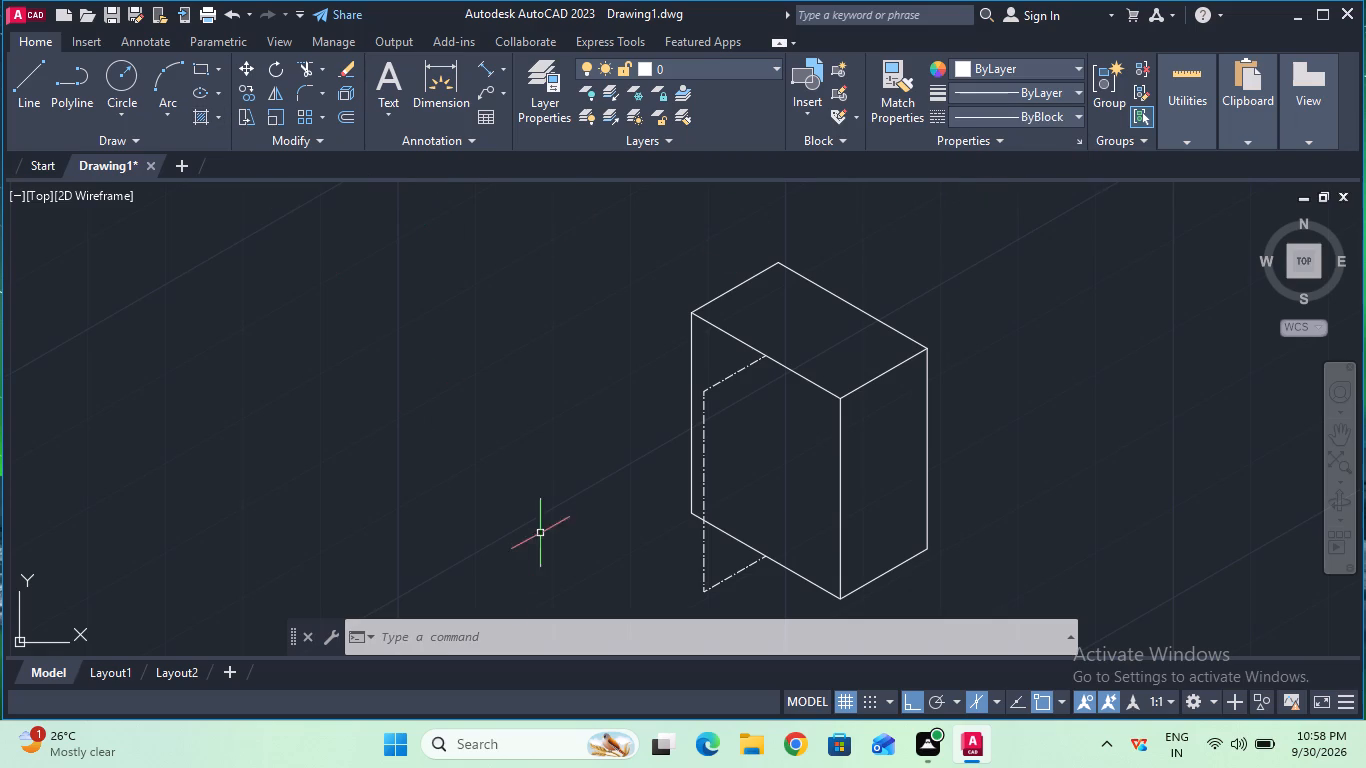
click(508, 622)
text(ell)
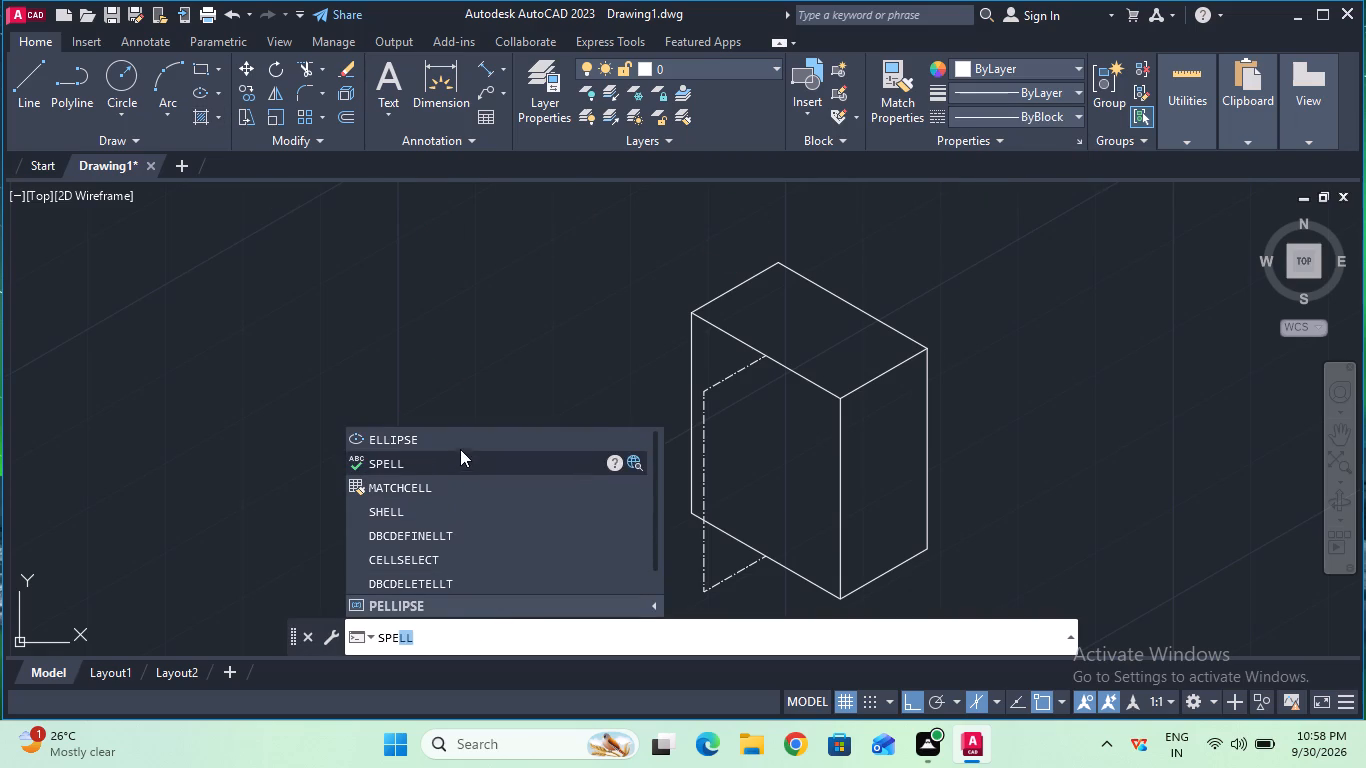
click(461, 438)
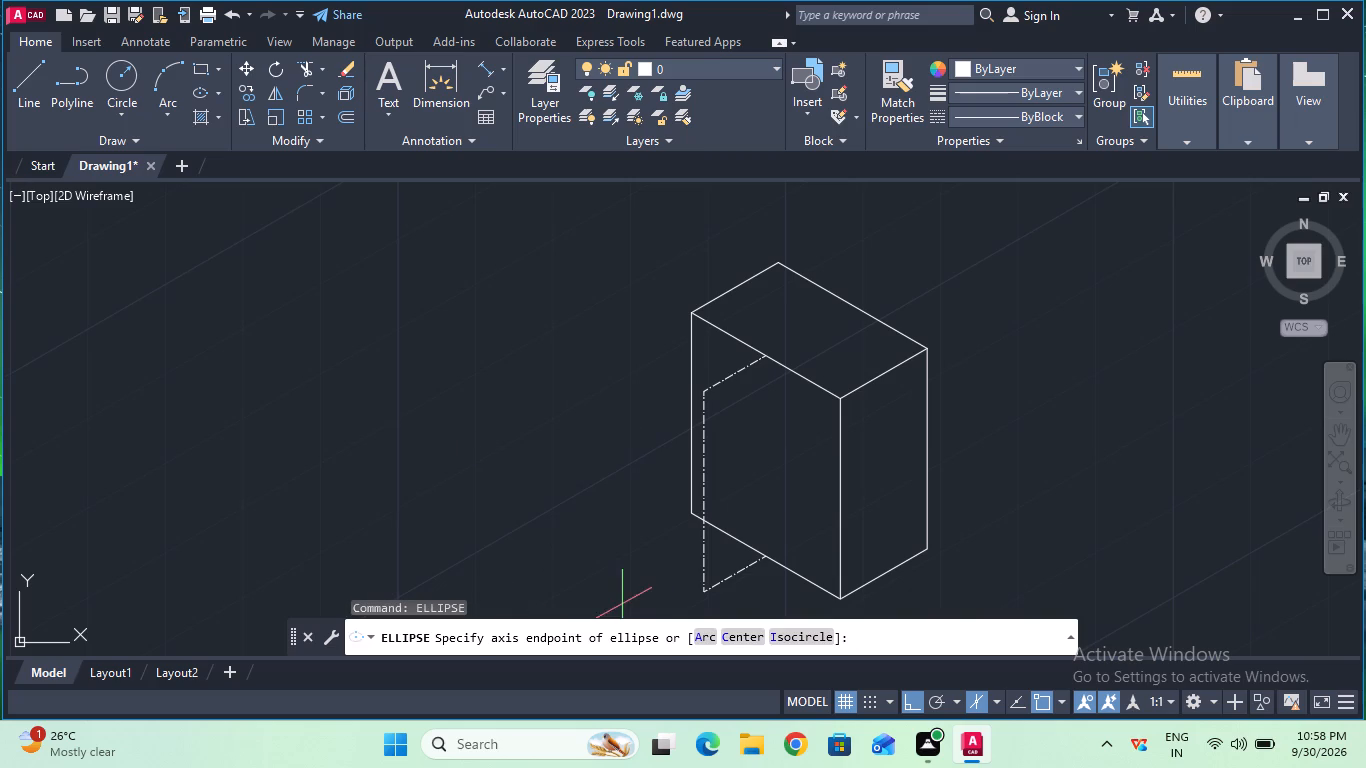
click(787, 634)
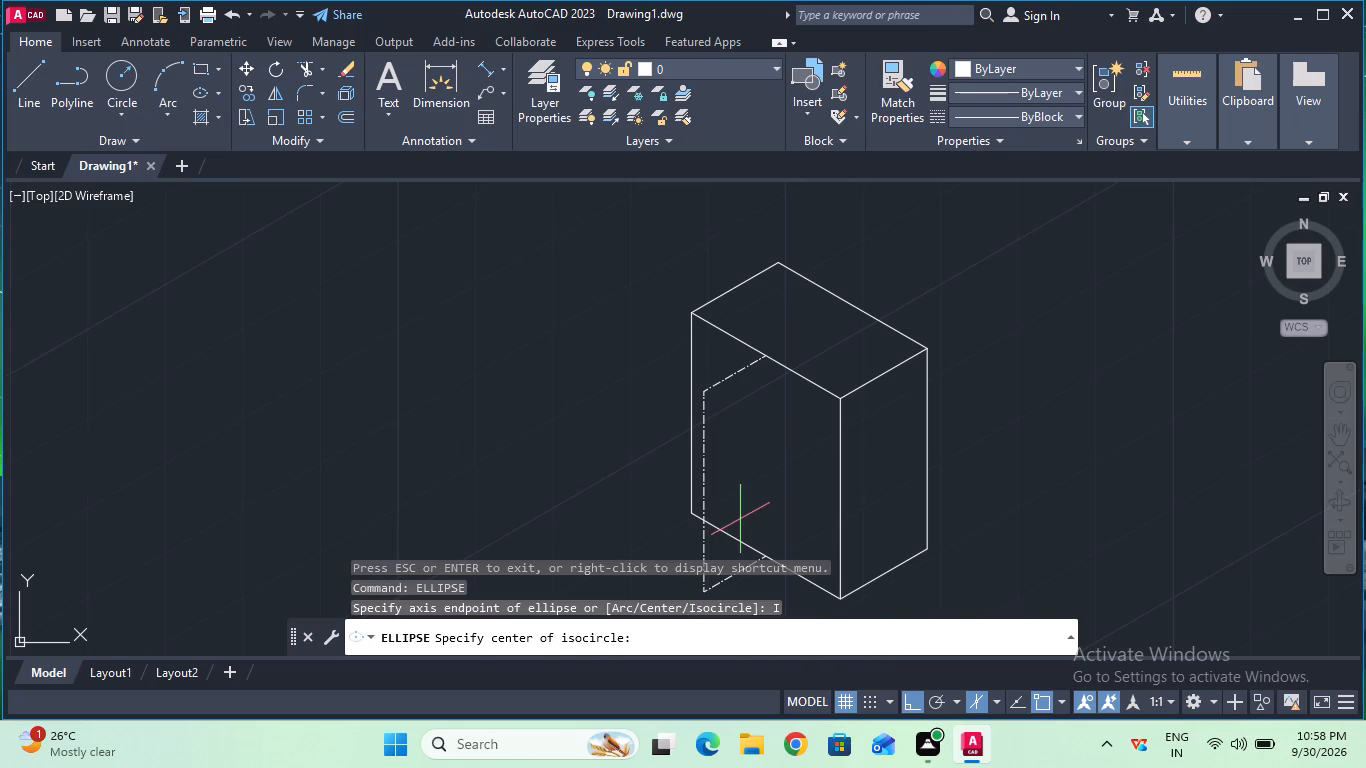
click(705, 490)
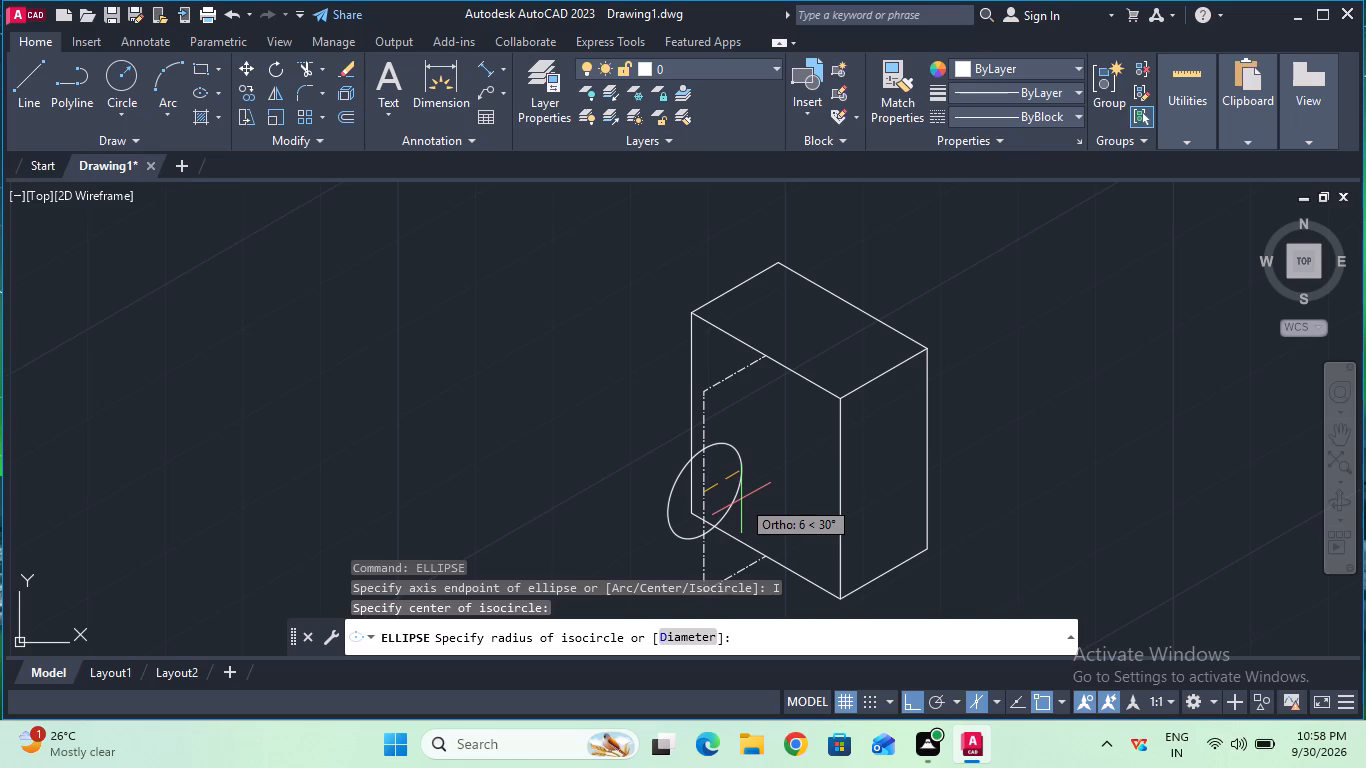
key(8)
key(Return)
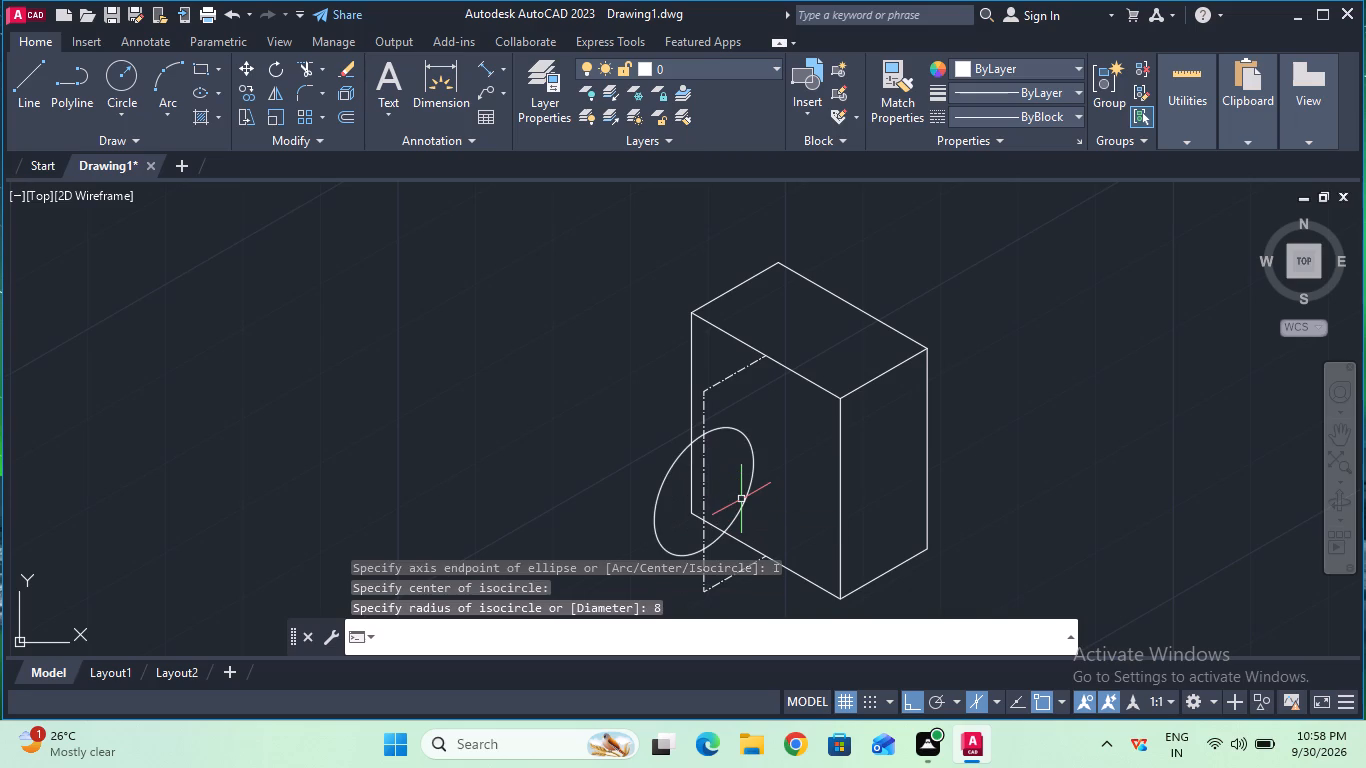
key(Escape)
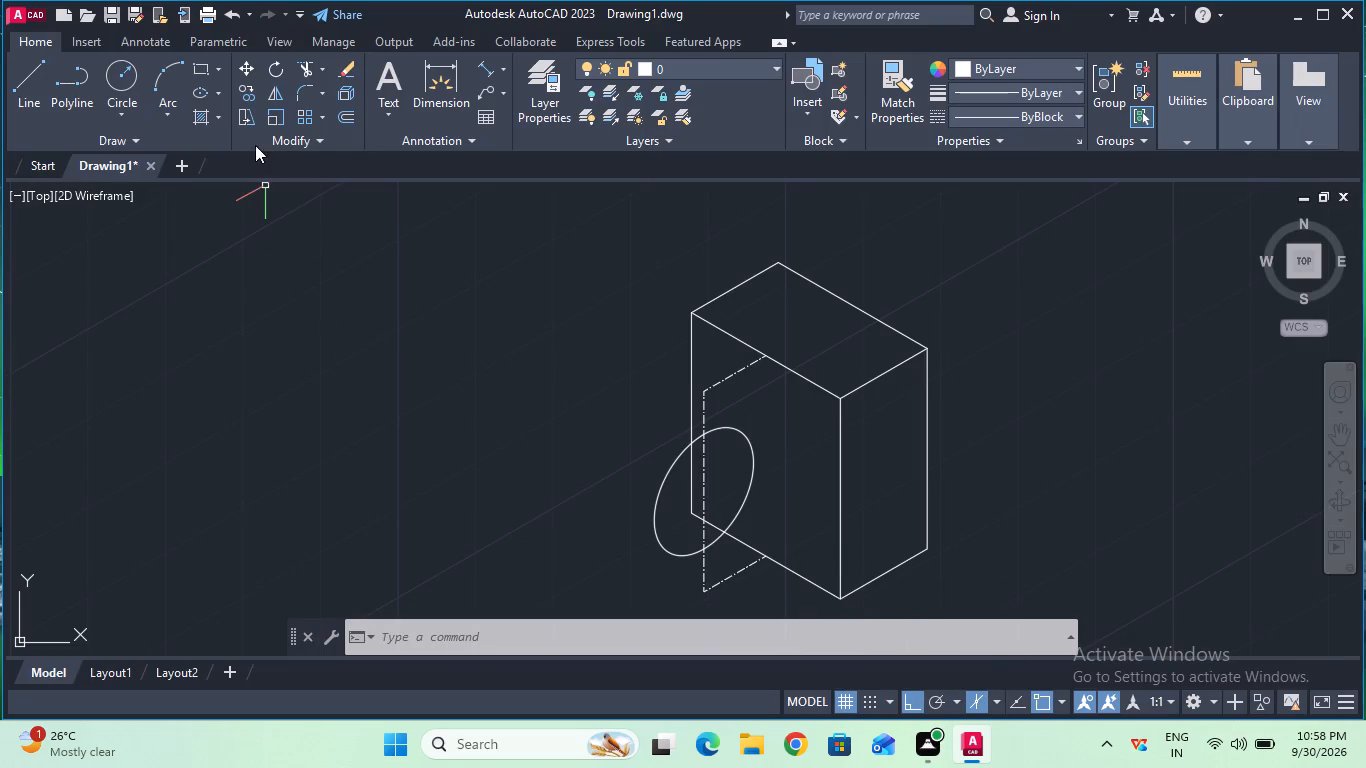
Copy the isocircle from its centre 5 mm up-left along the block's 24 mm edge direction, using the top isoplane.
click(246, 103)
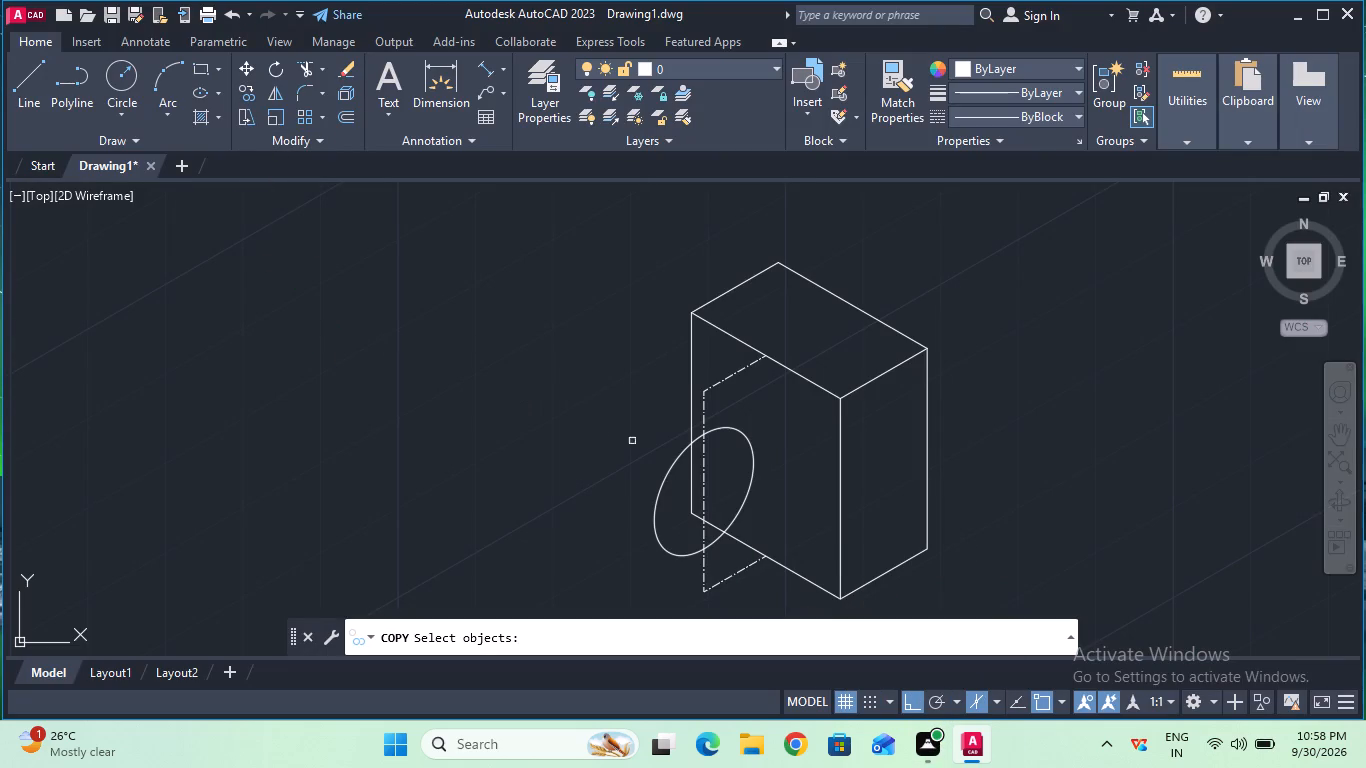
click(681, 453)
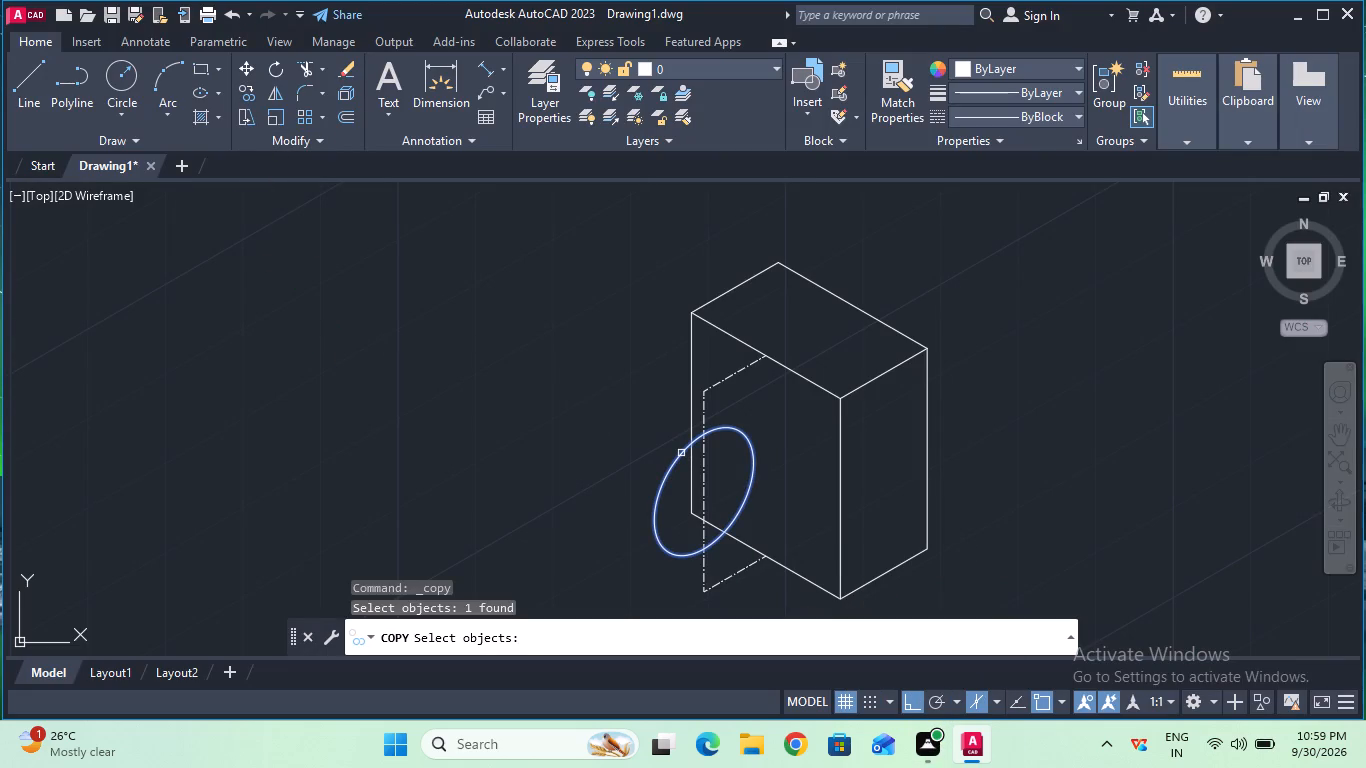
key(Return)
click(700, 494)
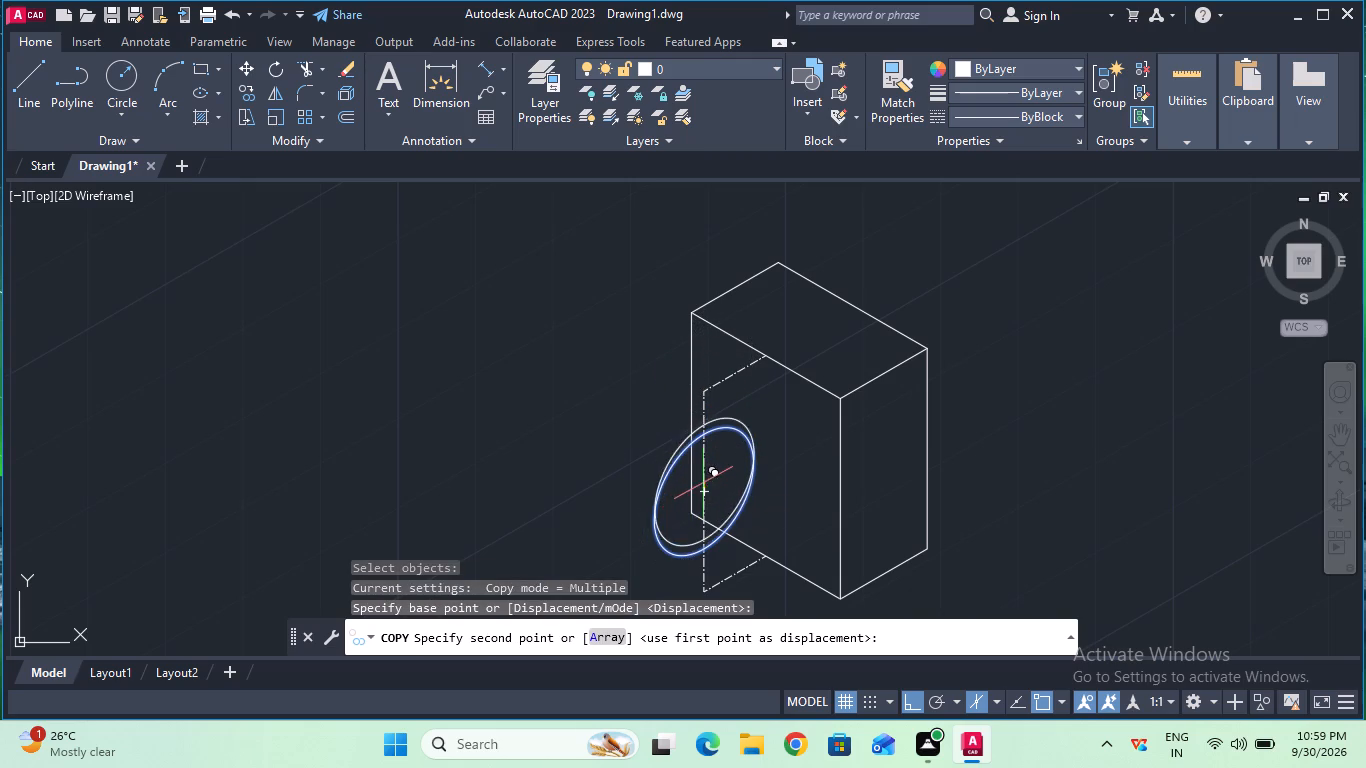
key(F5)
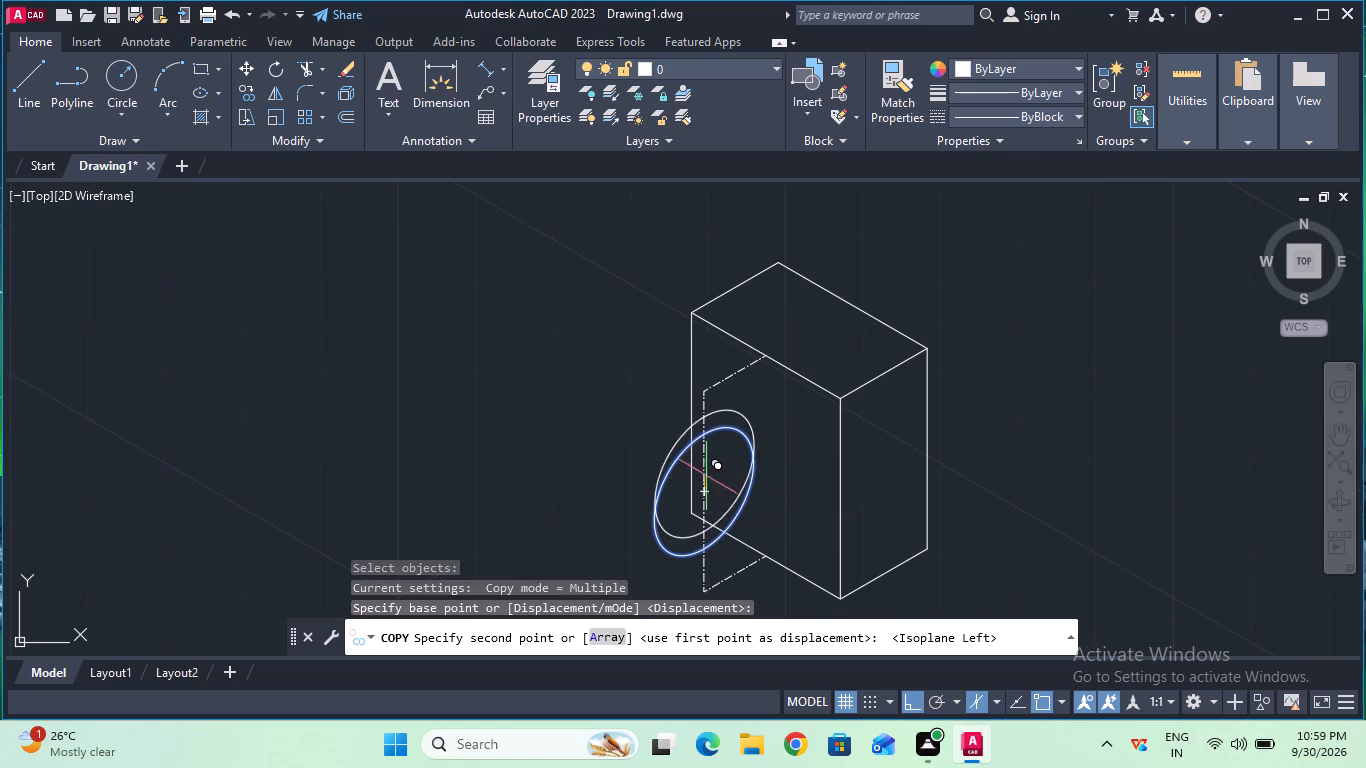
key(F5)
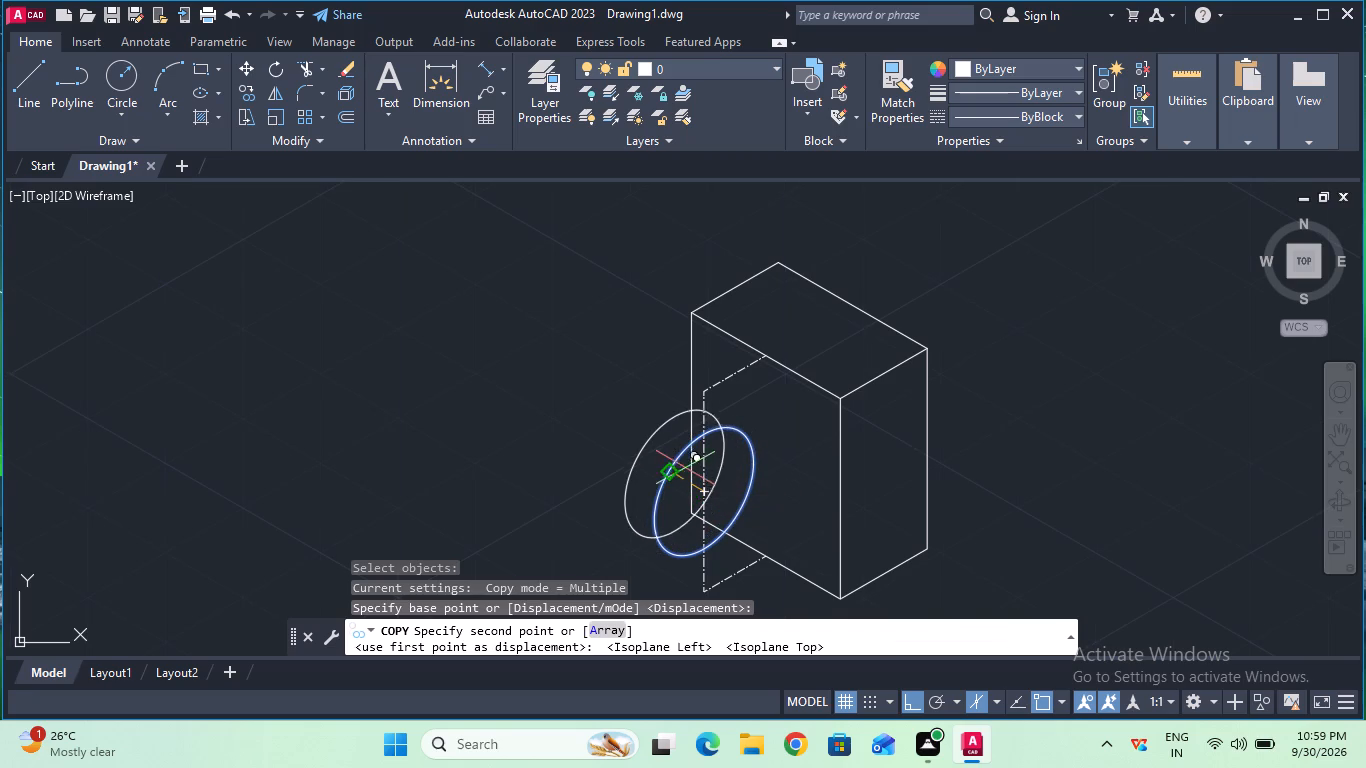
key(5)
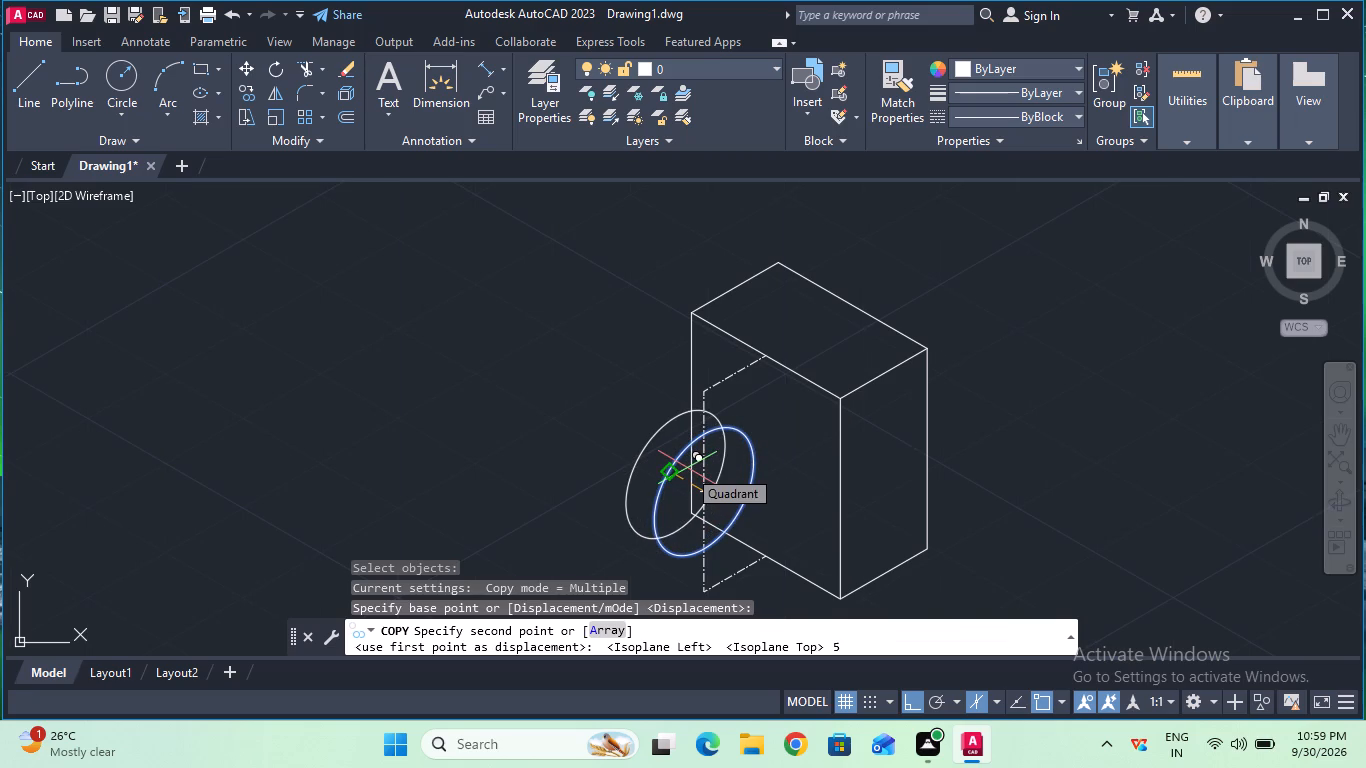
key(Return)
key(Escape)
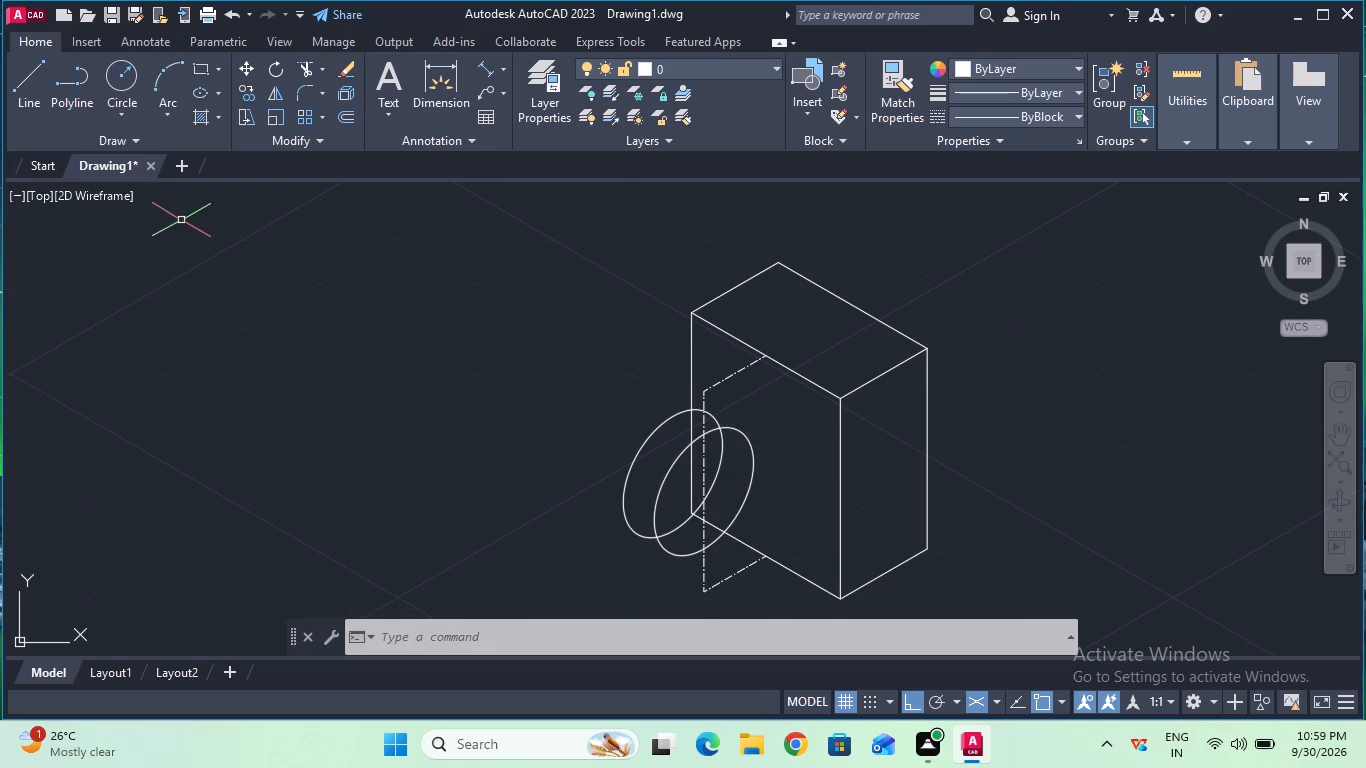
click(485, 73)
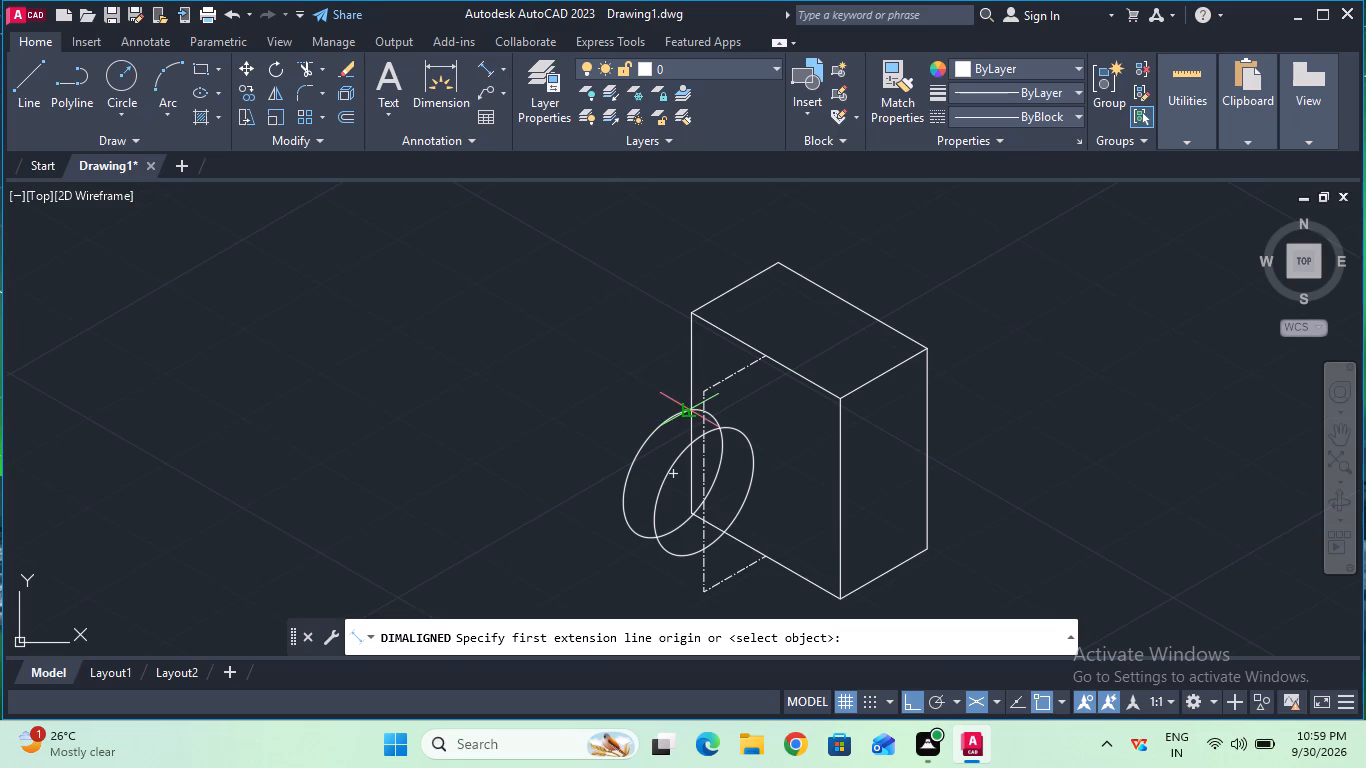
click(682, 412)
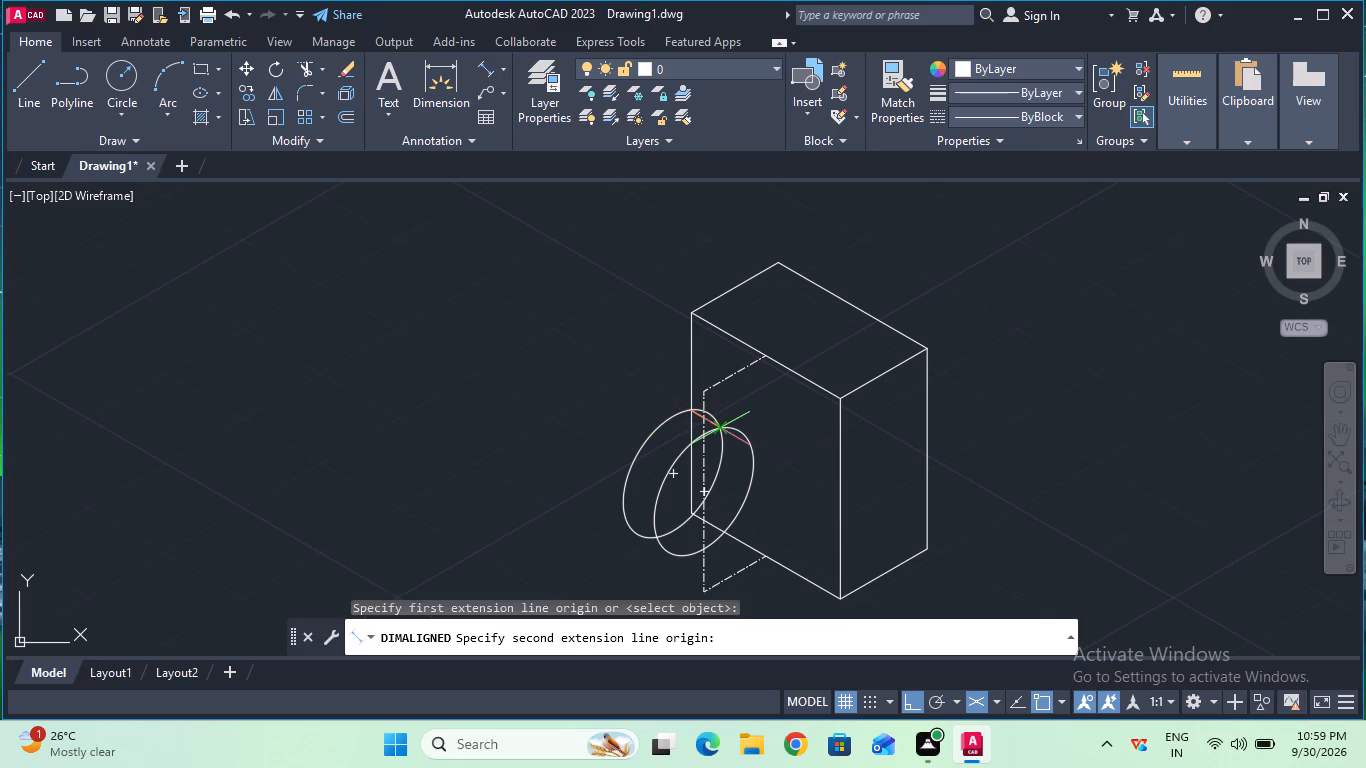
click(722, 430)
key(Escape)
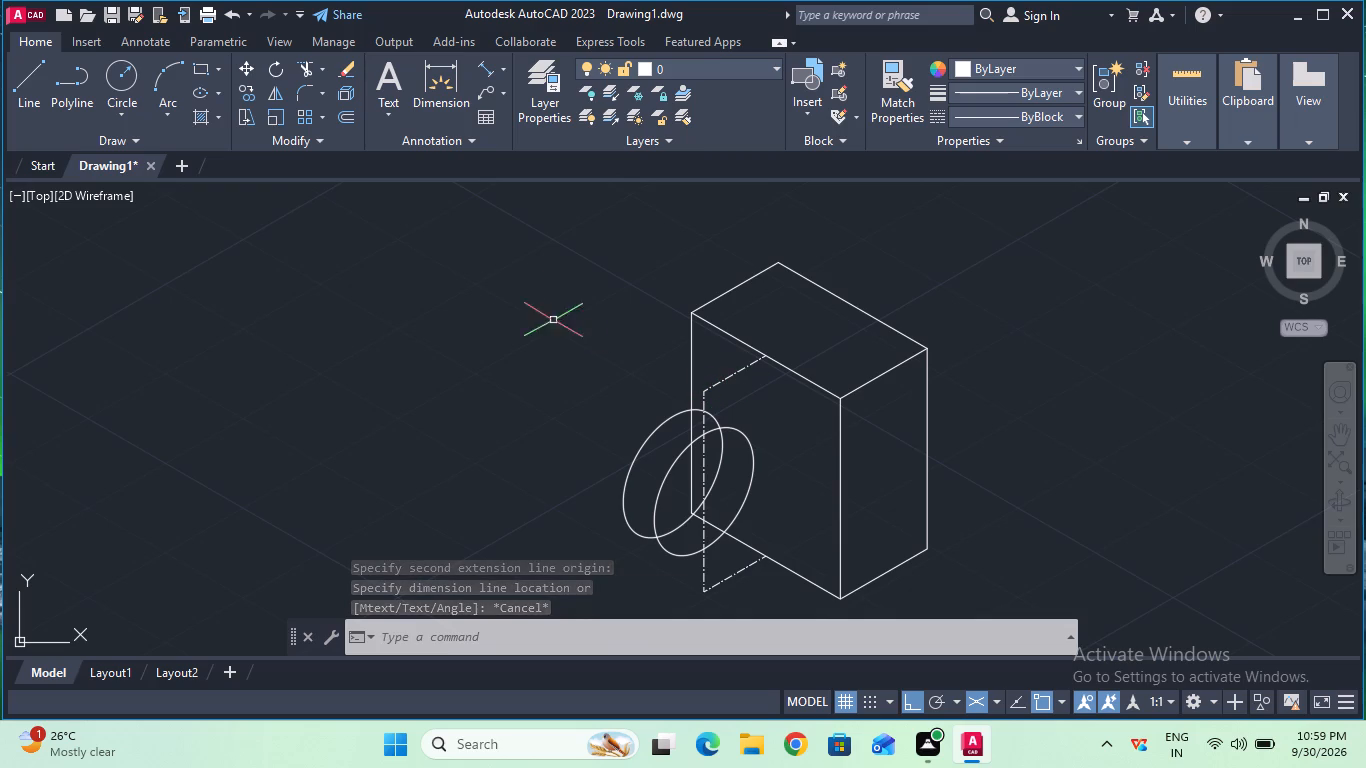
Copy the original isocircle from its centre 5 mm in the opposite direction, down-right along the block's 24 mm edge direction.
double_click(249, 101)
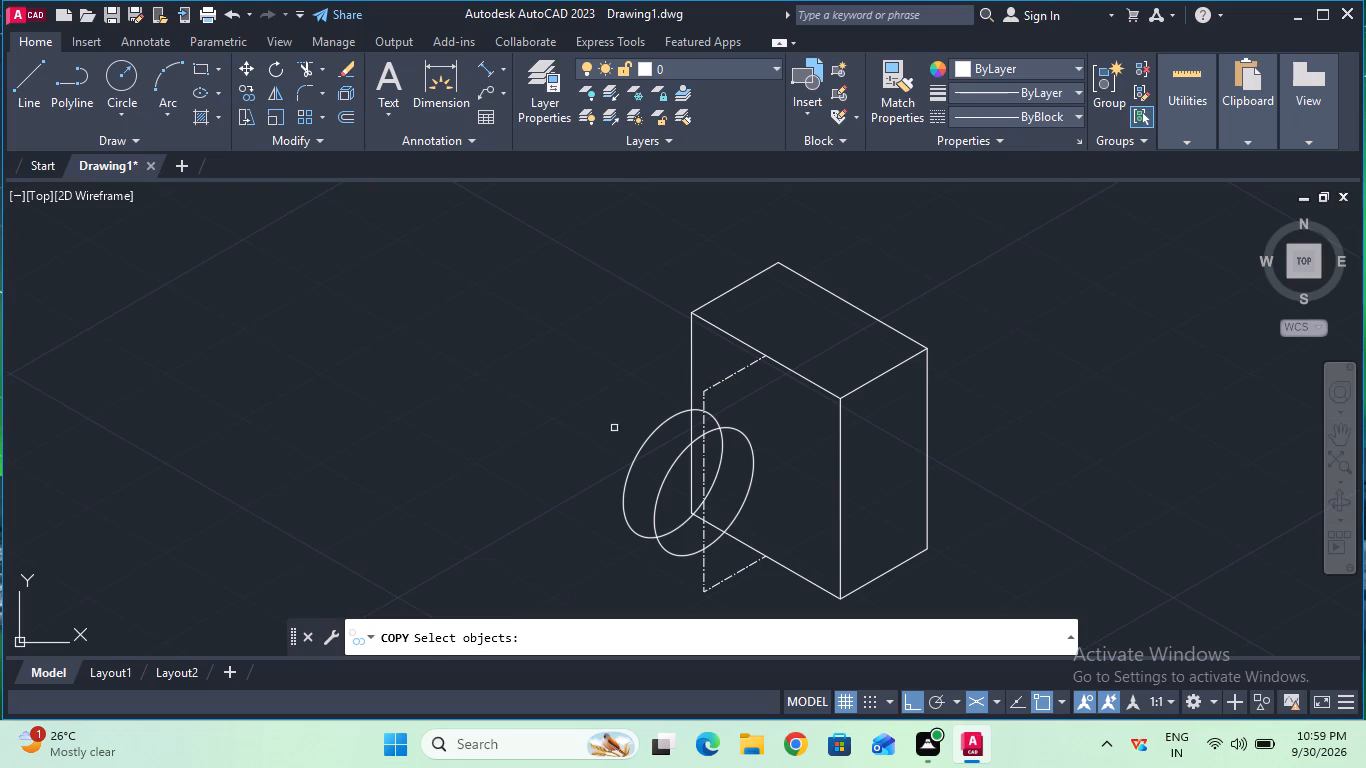
click(666, 470)
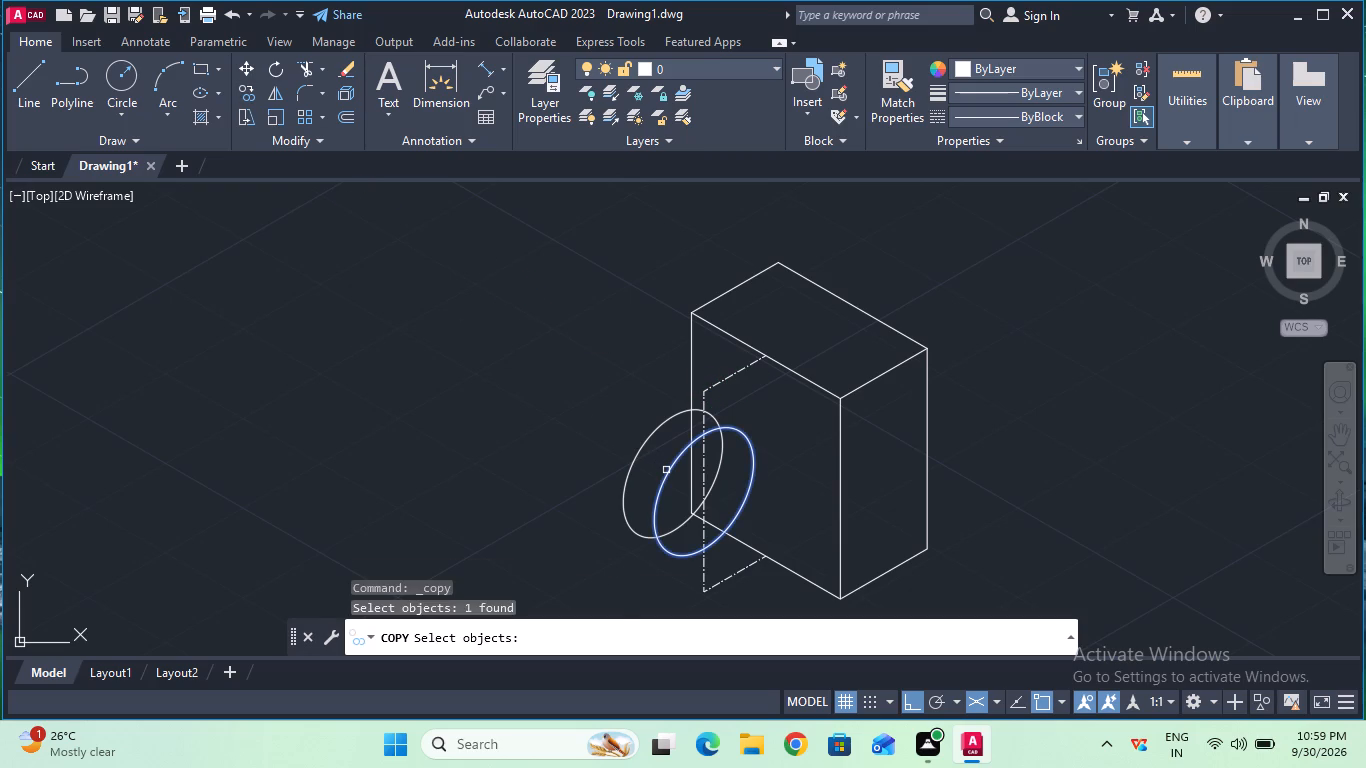
key(Return)
click(711, 493)
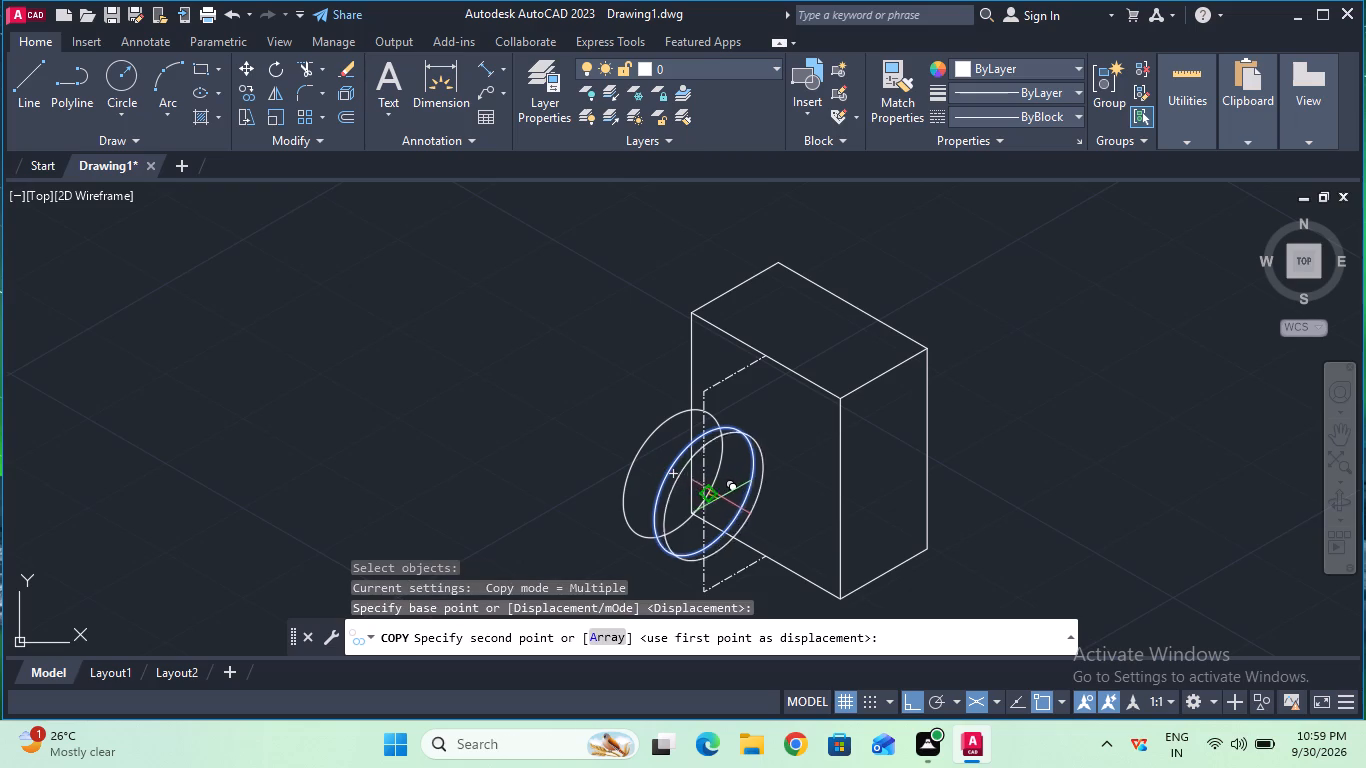
key(5)
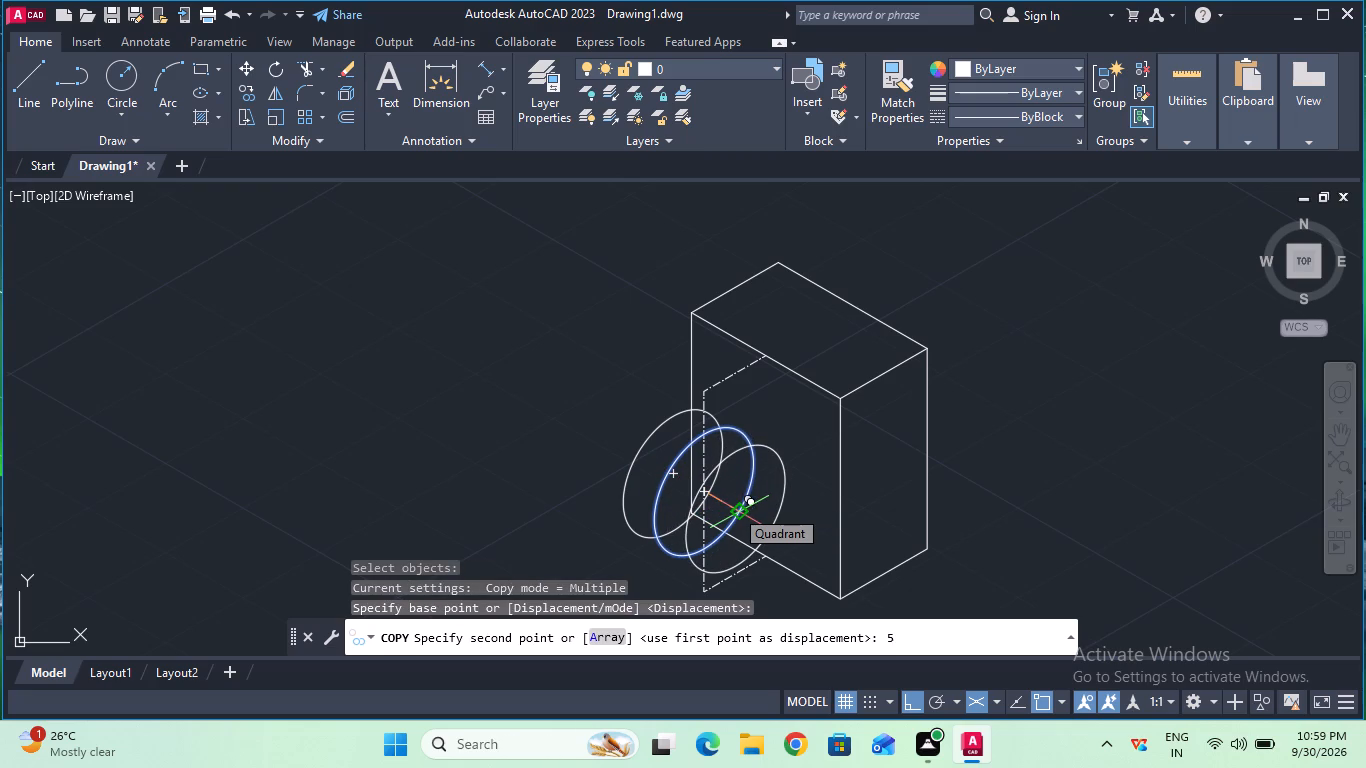
key(Return)
key(Escape)
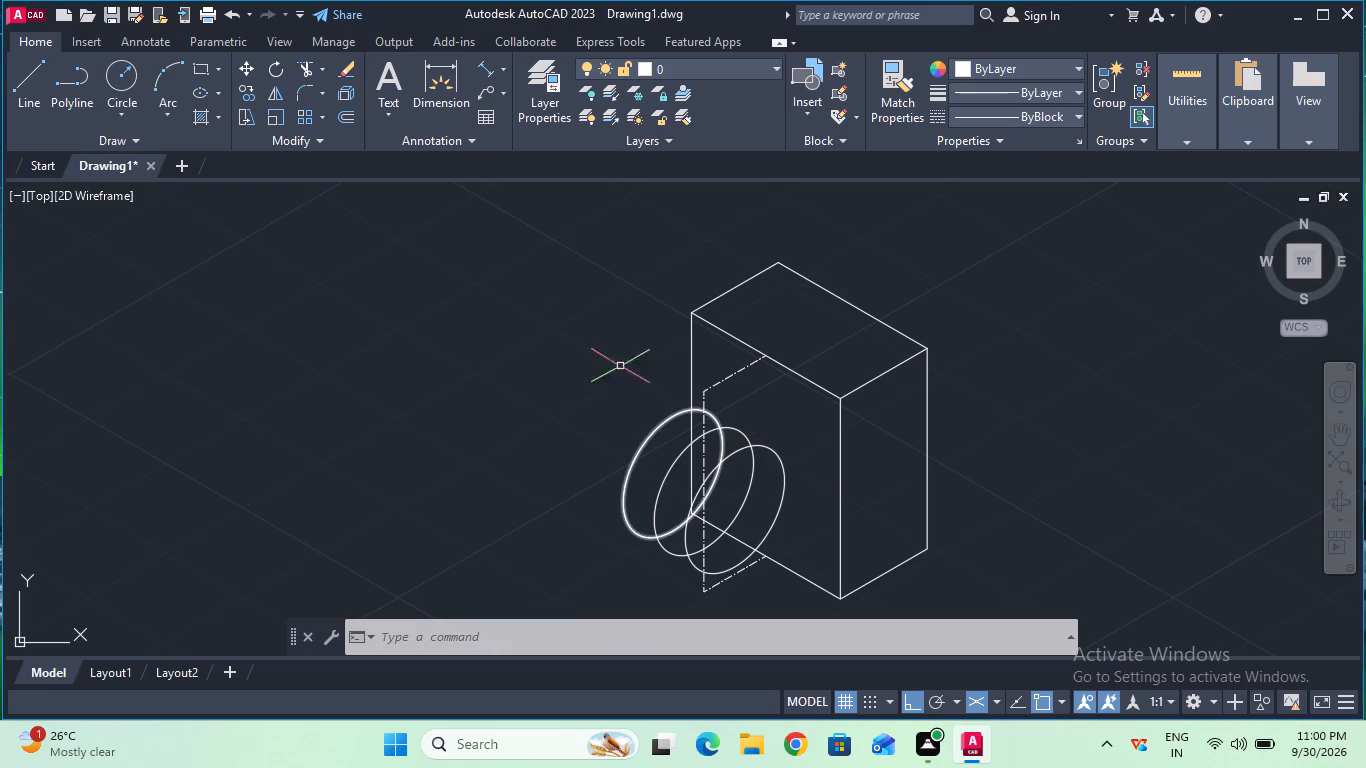
Erase the original middle 8 mm radius isocircle, between its two copies.
click(346, 63)
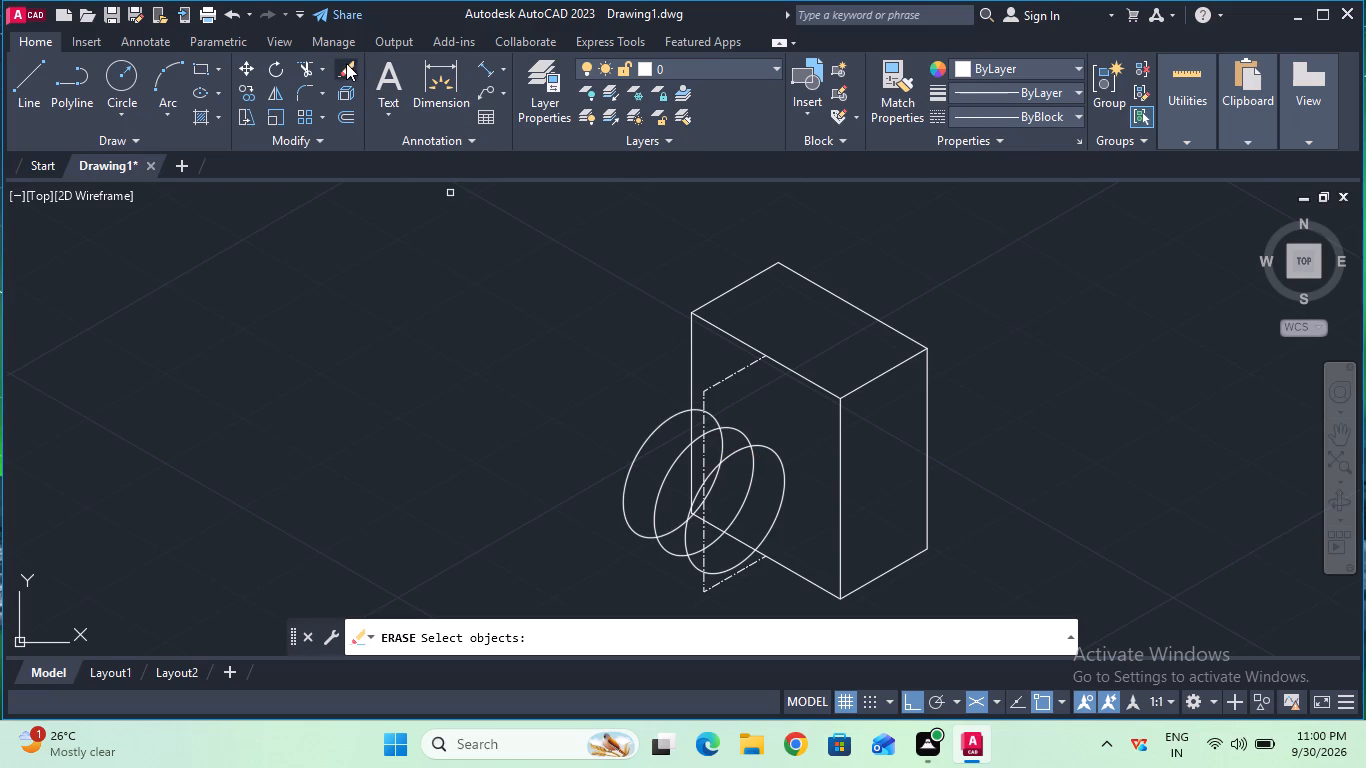
click(660, 487)
key(Return)
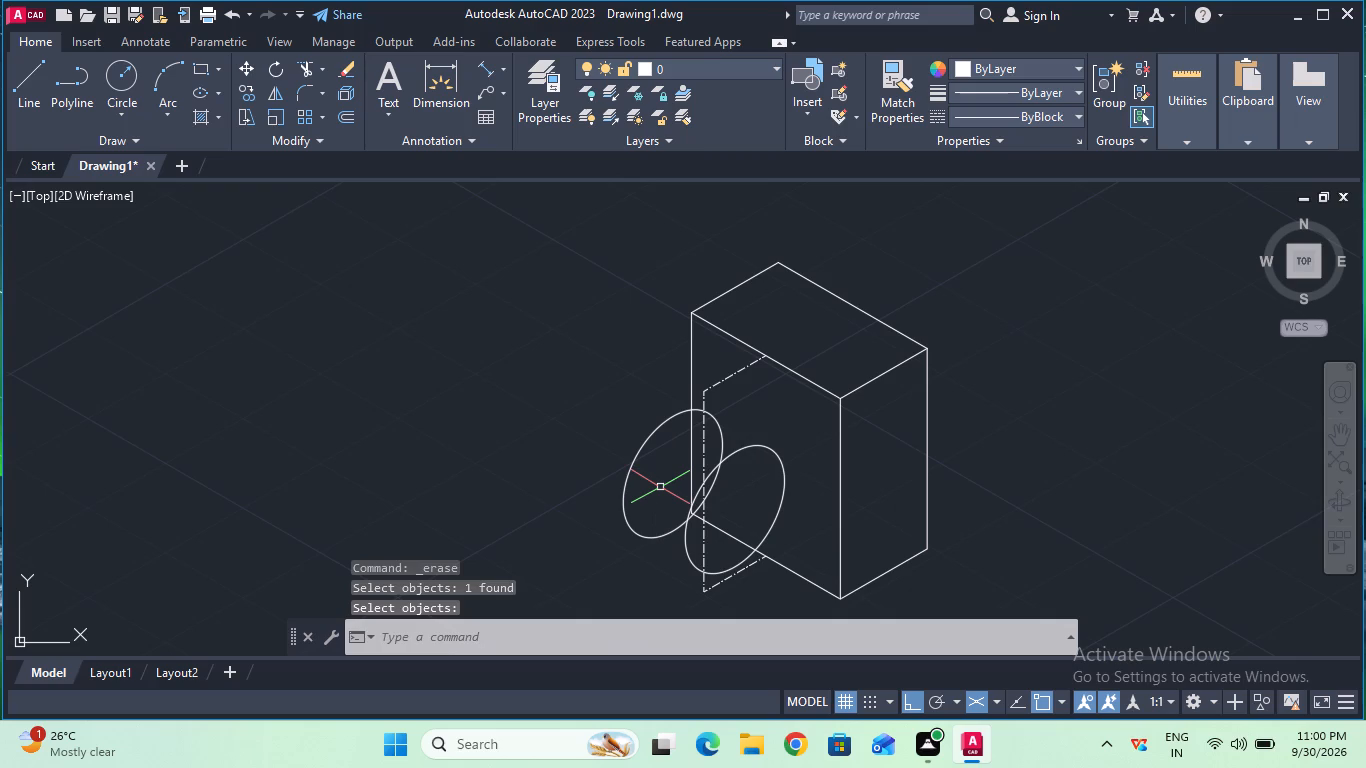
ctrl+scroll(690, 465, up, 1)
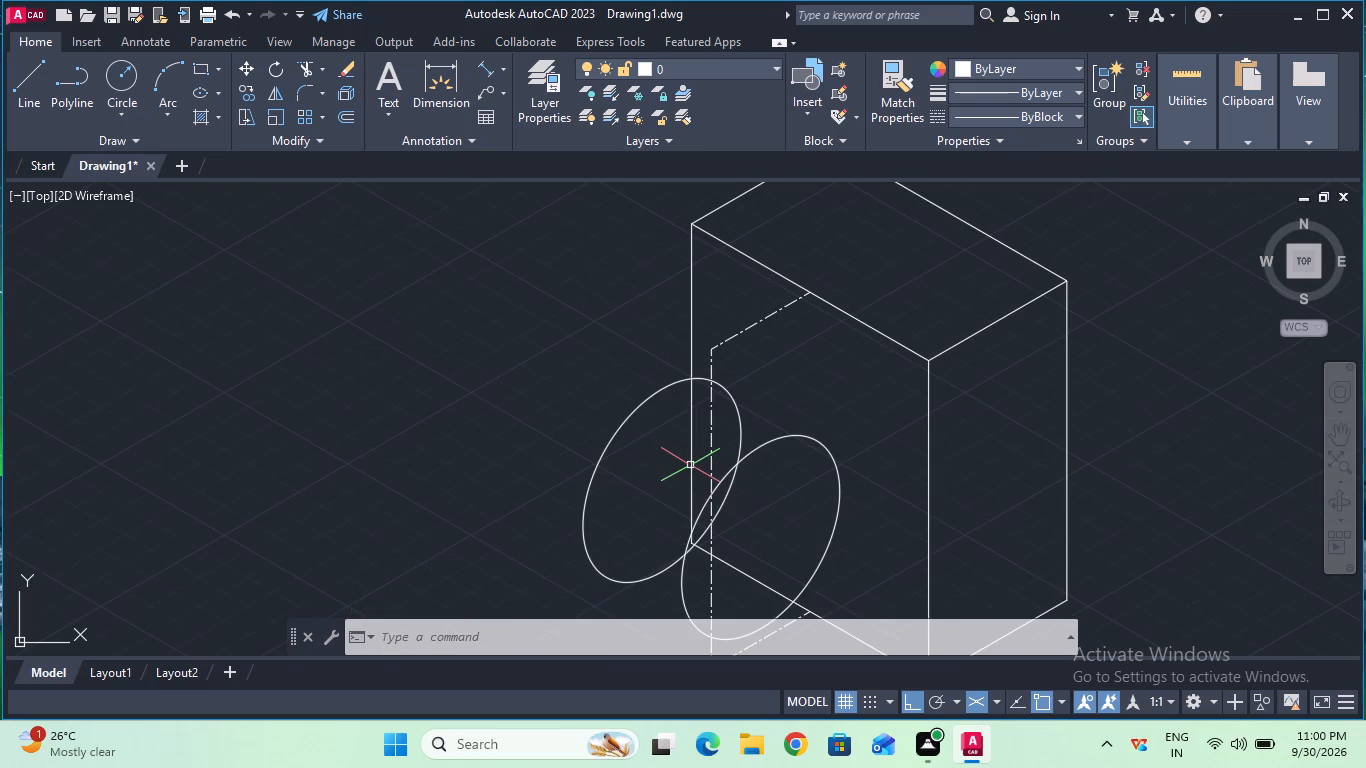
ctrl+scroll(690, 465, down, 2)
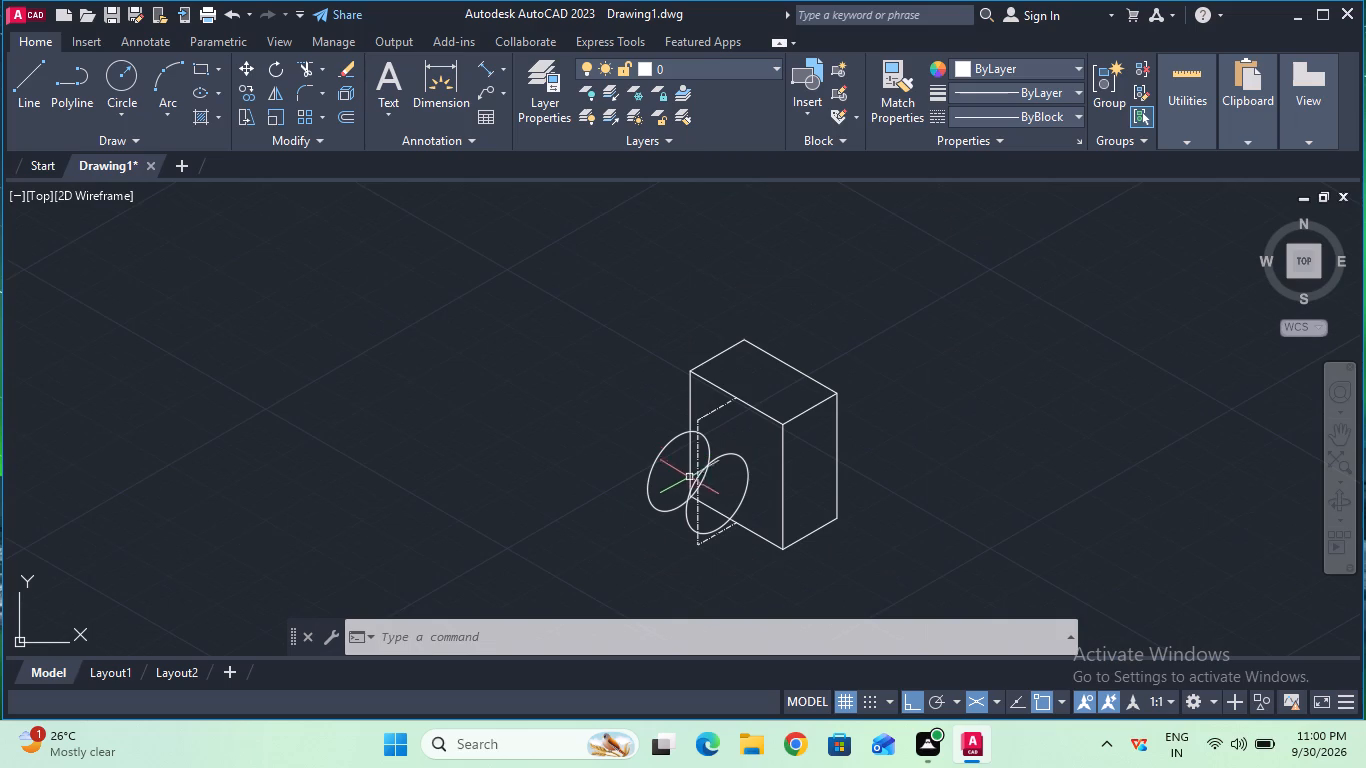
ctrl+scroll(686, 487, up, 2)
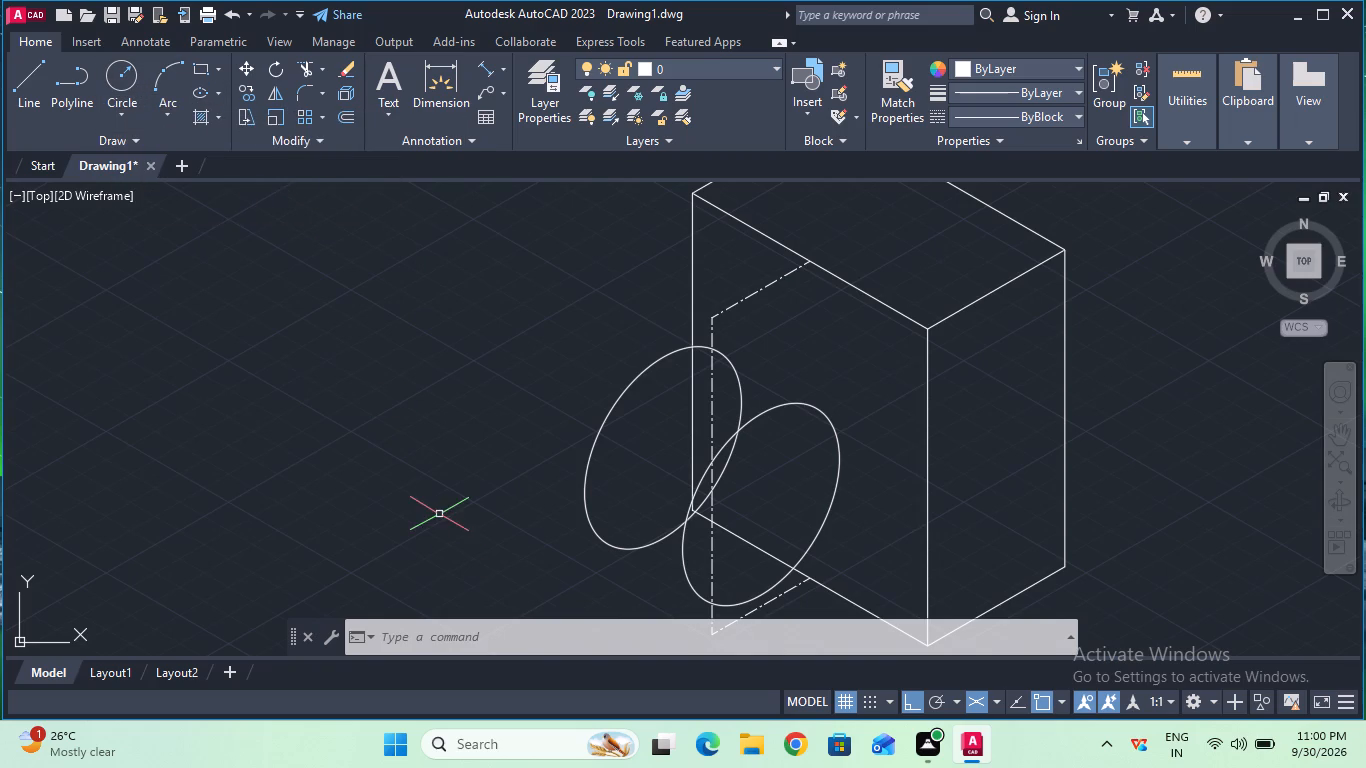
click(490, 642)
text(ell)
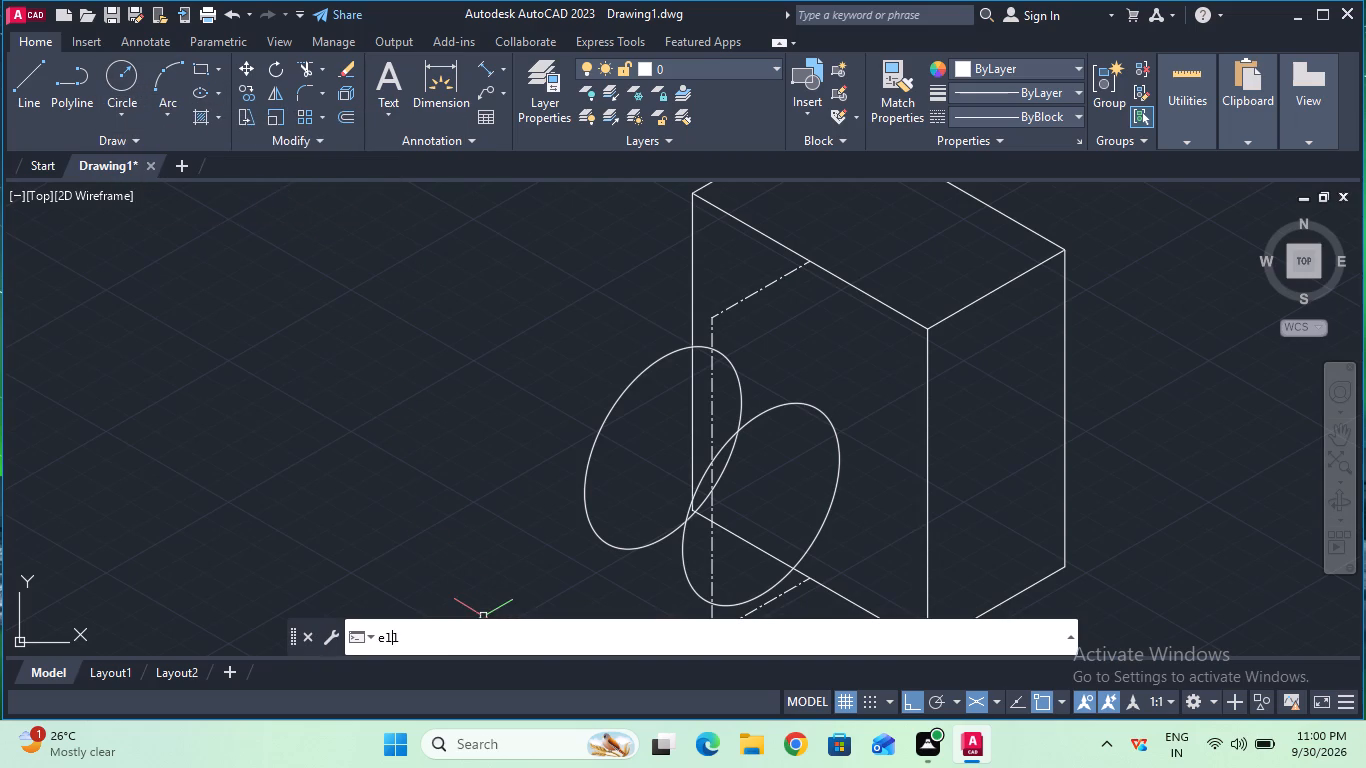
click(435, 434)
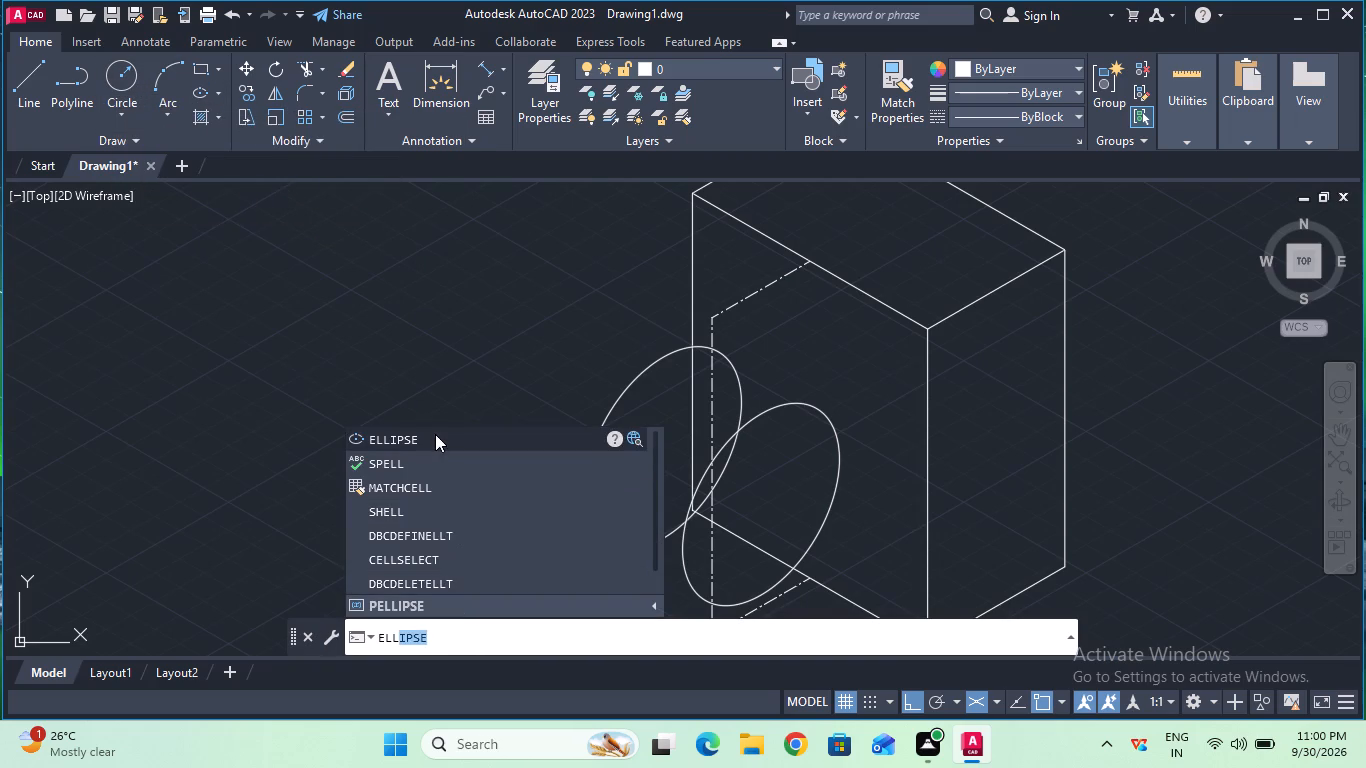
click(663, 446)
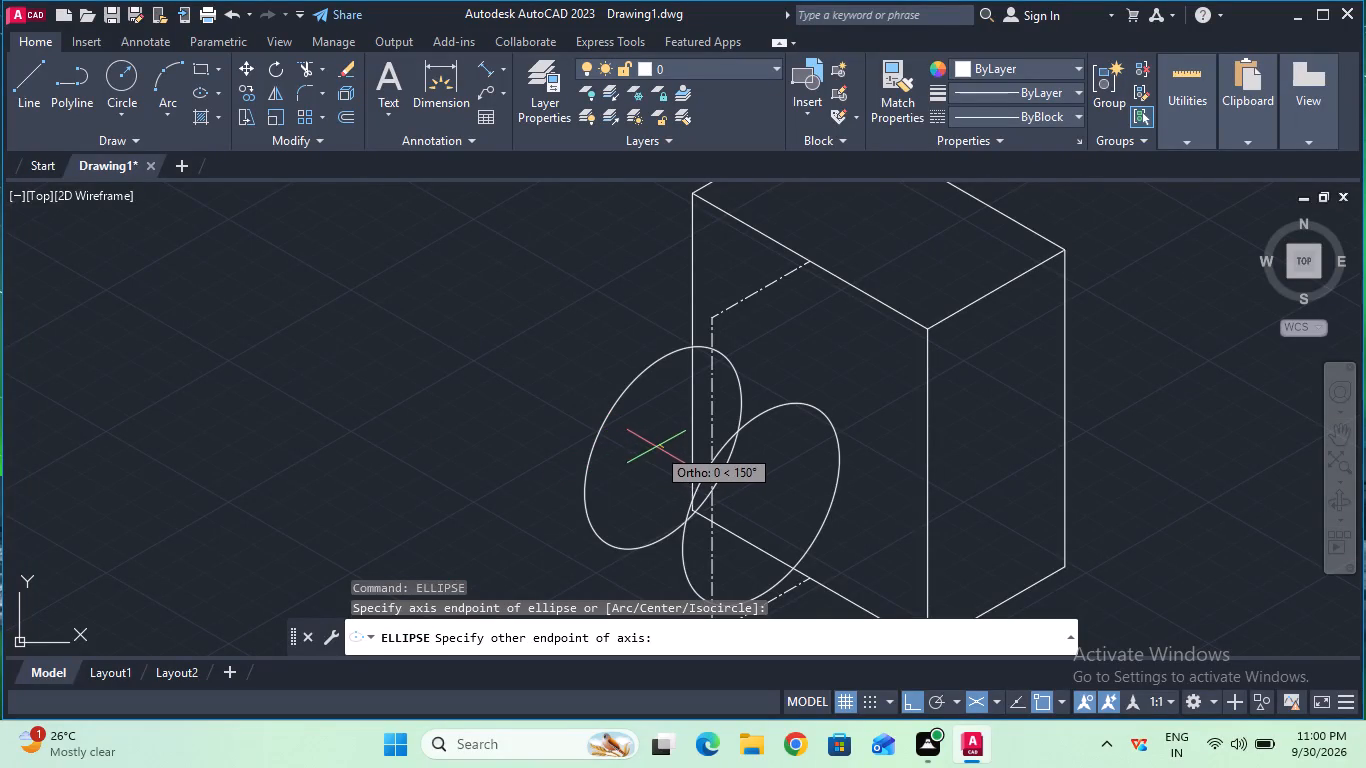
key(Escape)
Draw a right-isoplane isocircle of radius 14 mm centred on the upper-left 8 mm isocircle's centre.
text(ell)
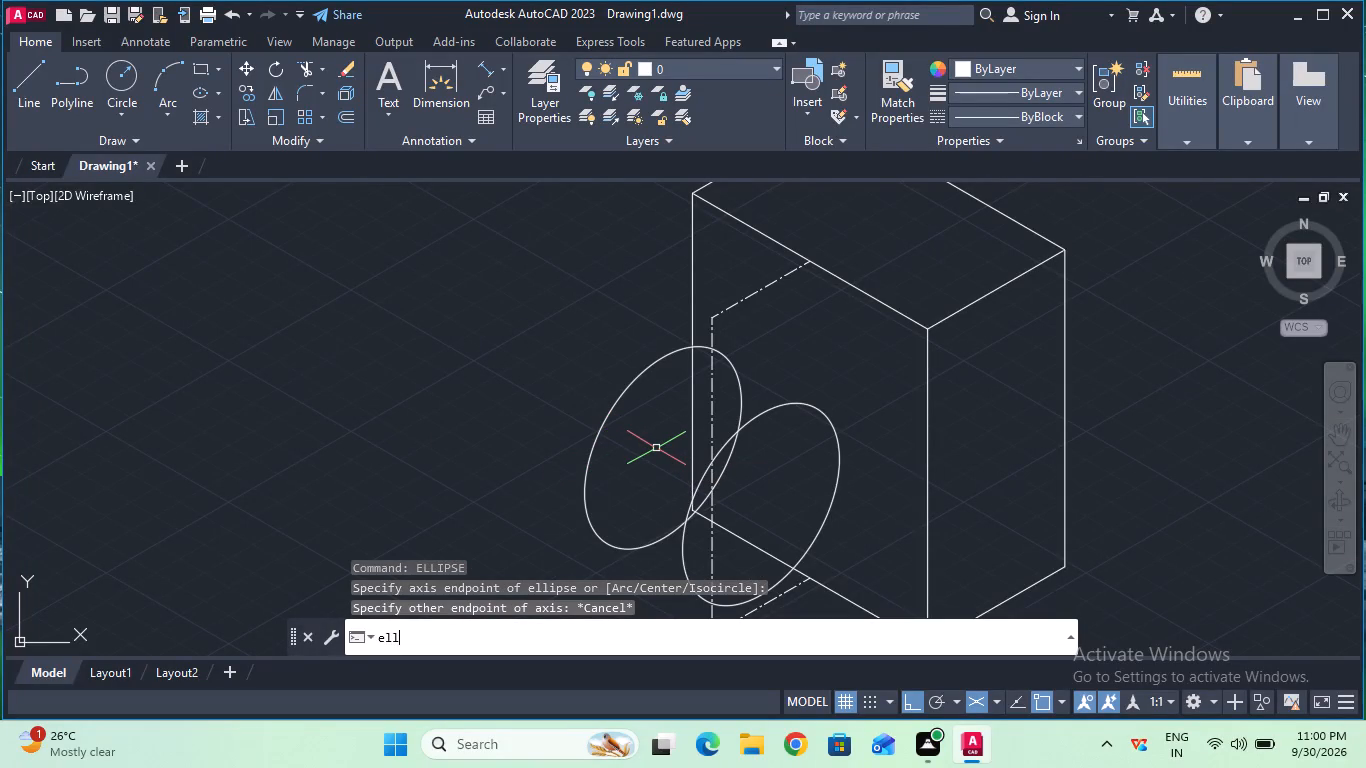
click(492, 437)
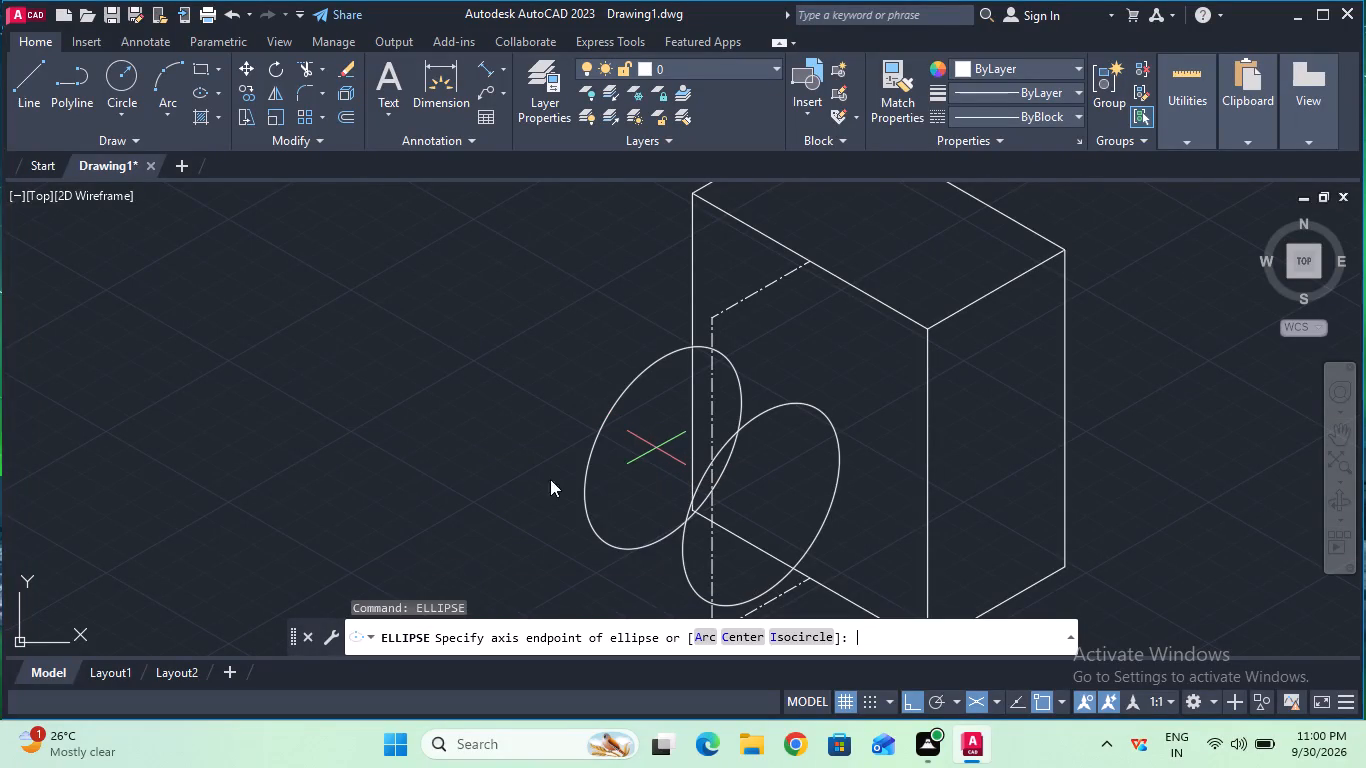
click(783, 630)
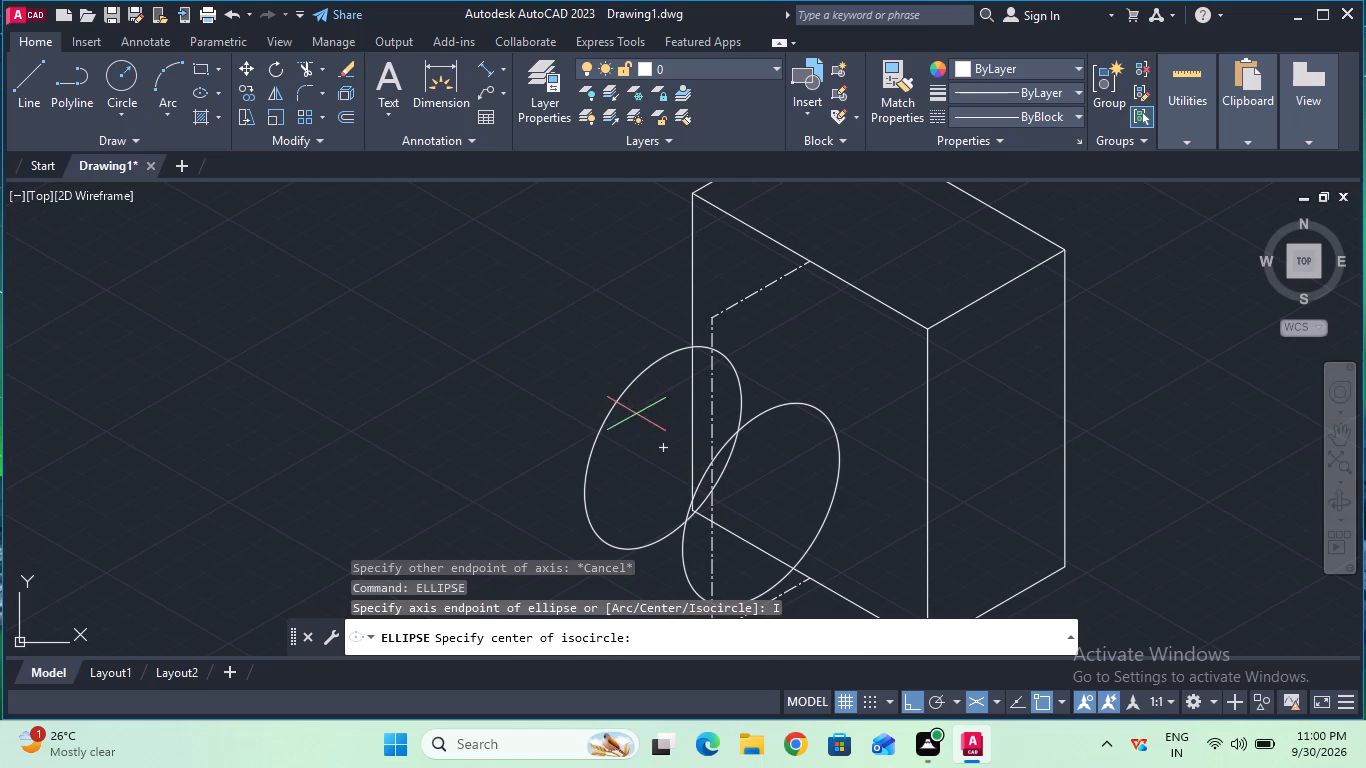
click(662, 448)
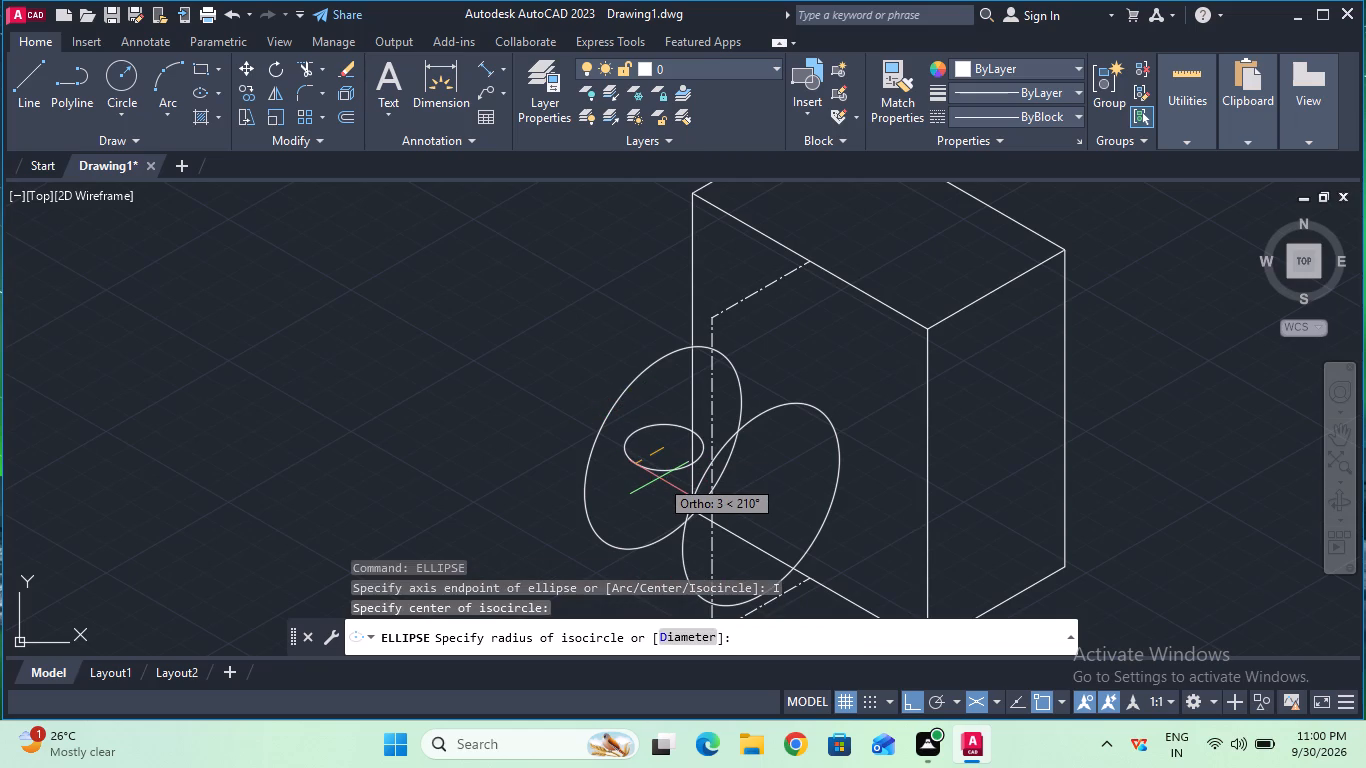
key(F5)
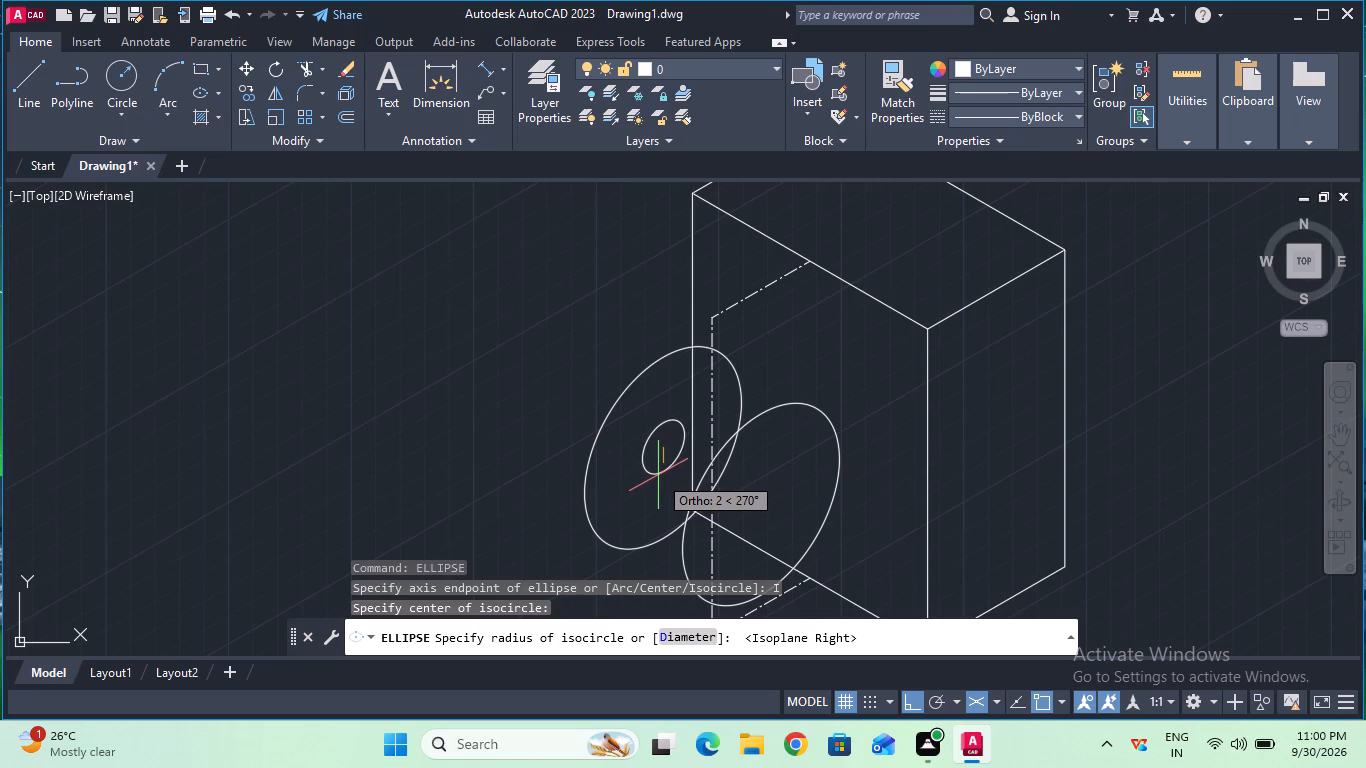
text(14)
key(Return)
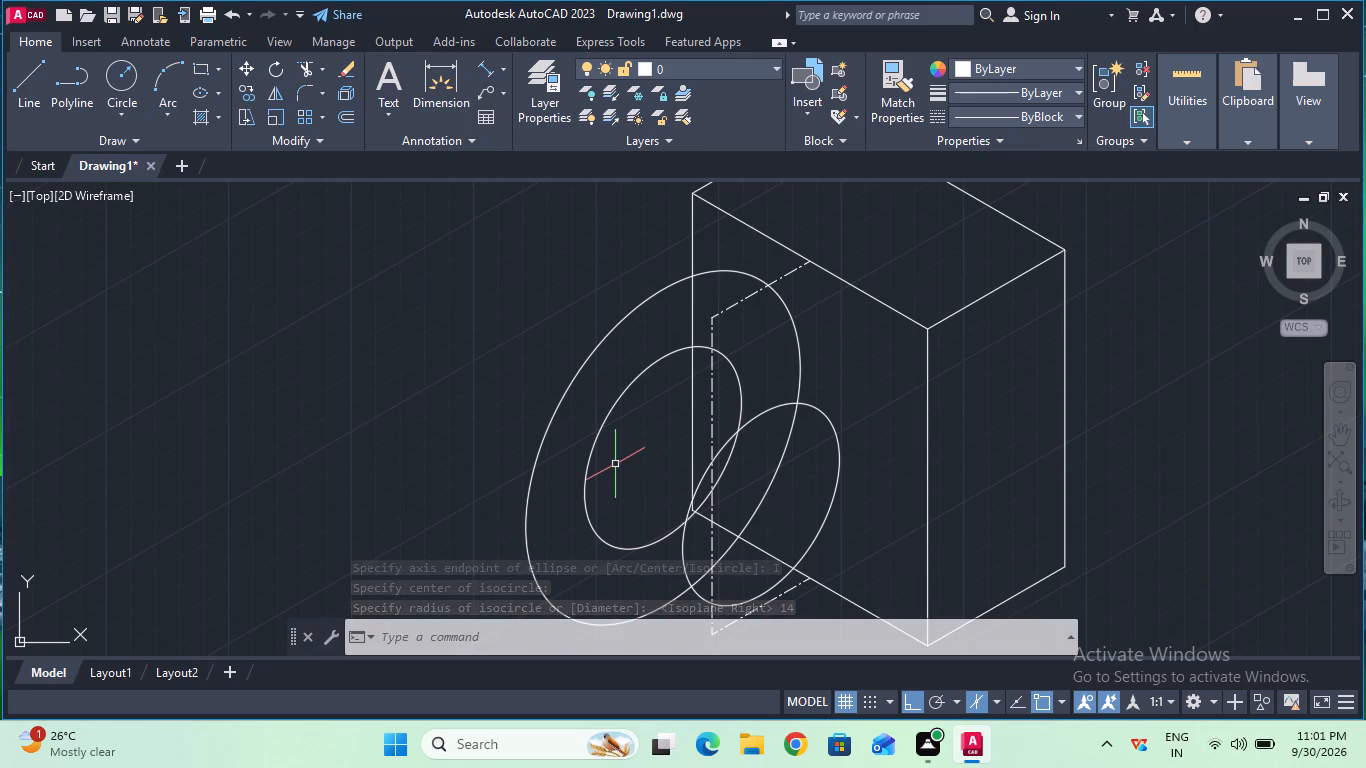
key(Escape)
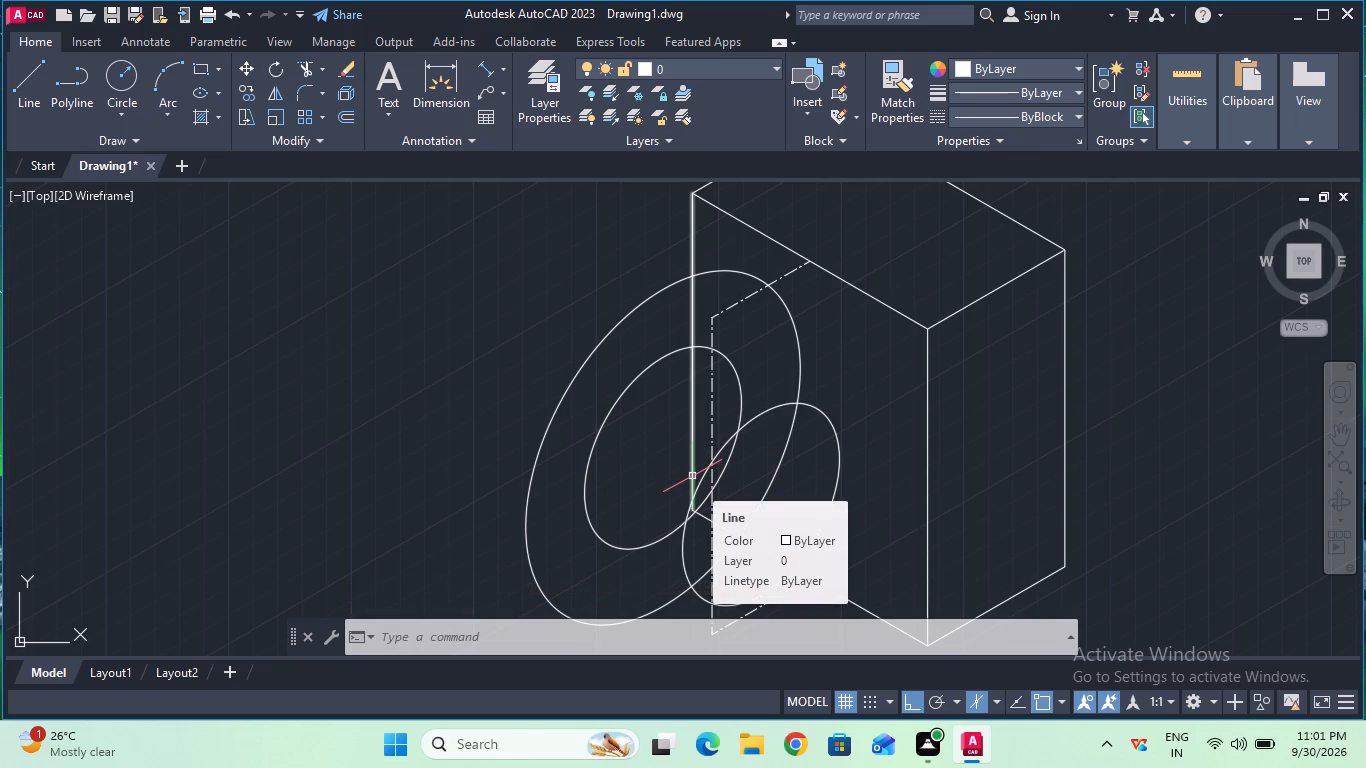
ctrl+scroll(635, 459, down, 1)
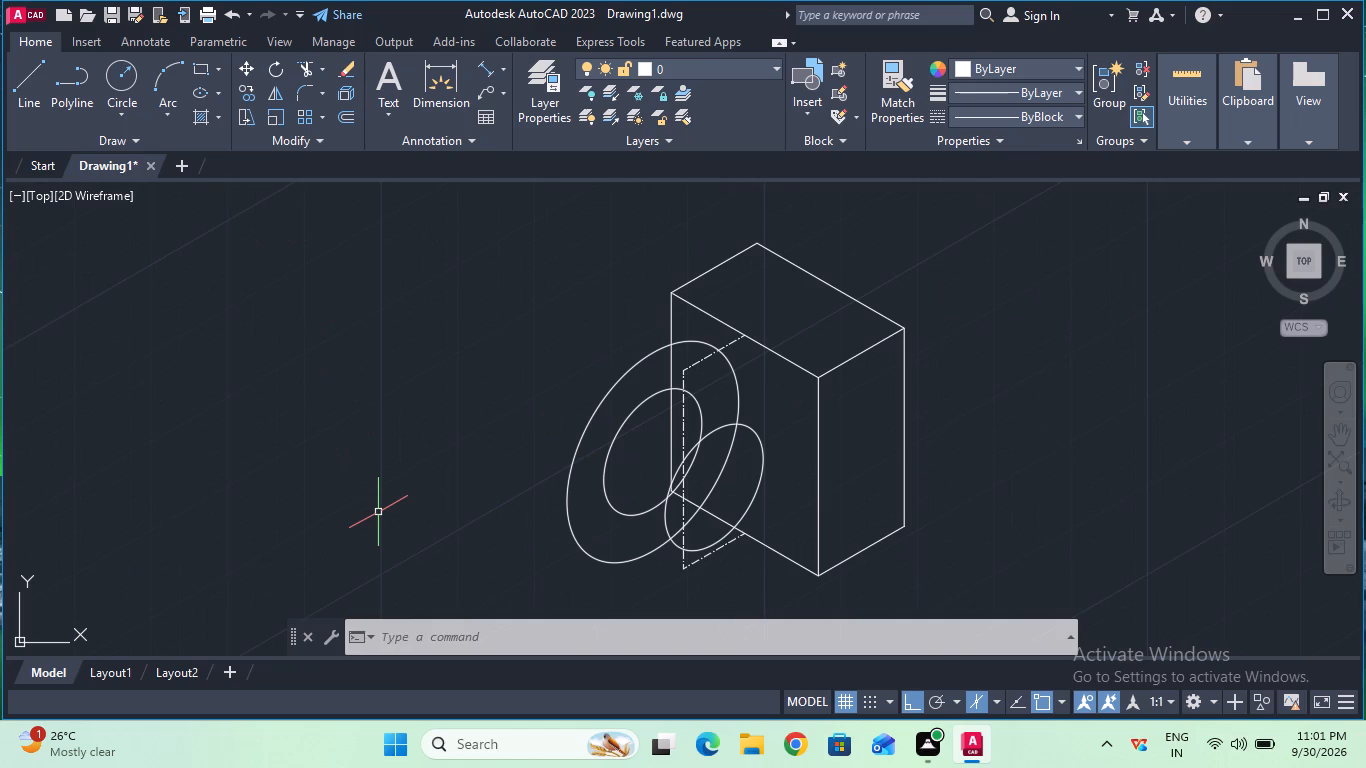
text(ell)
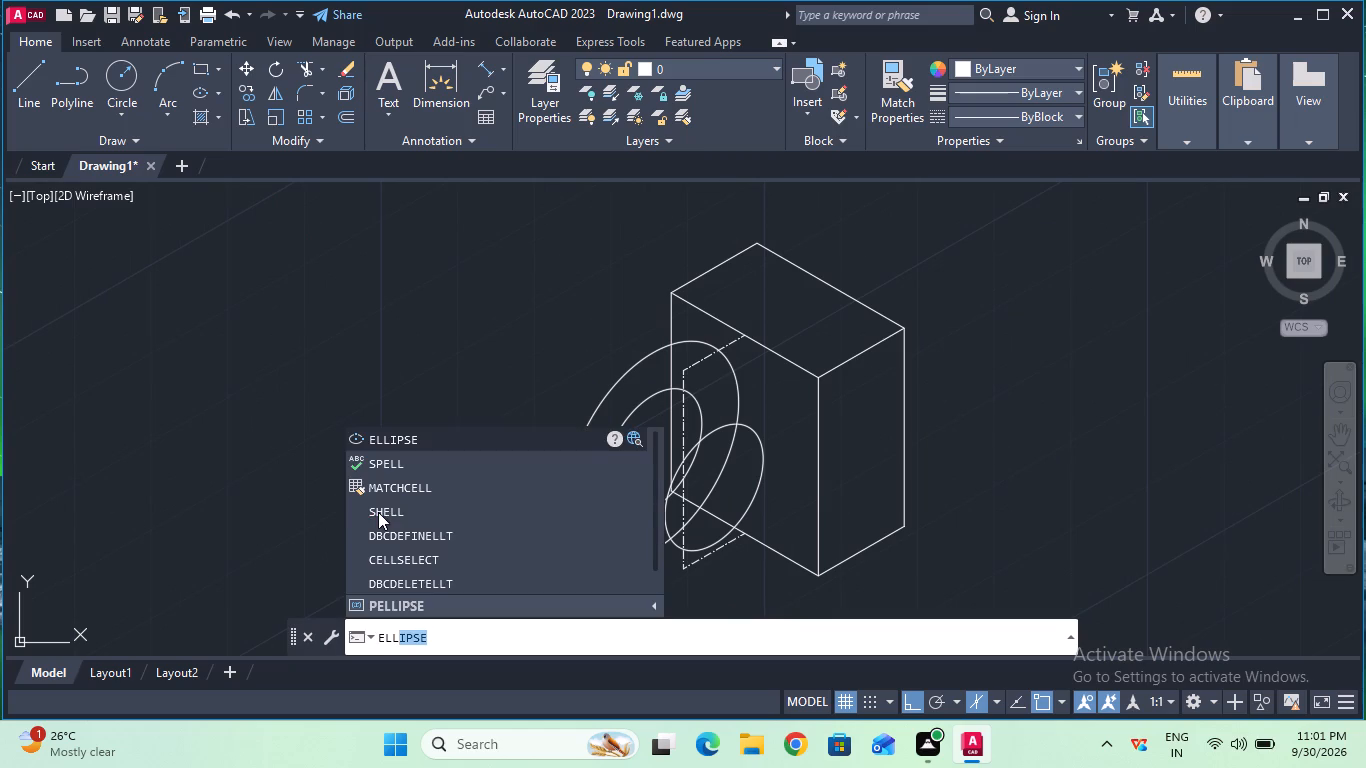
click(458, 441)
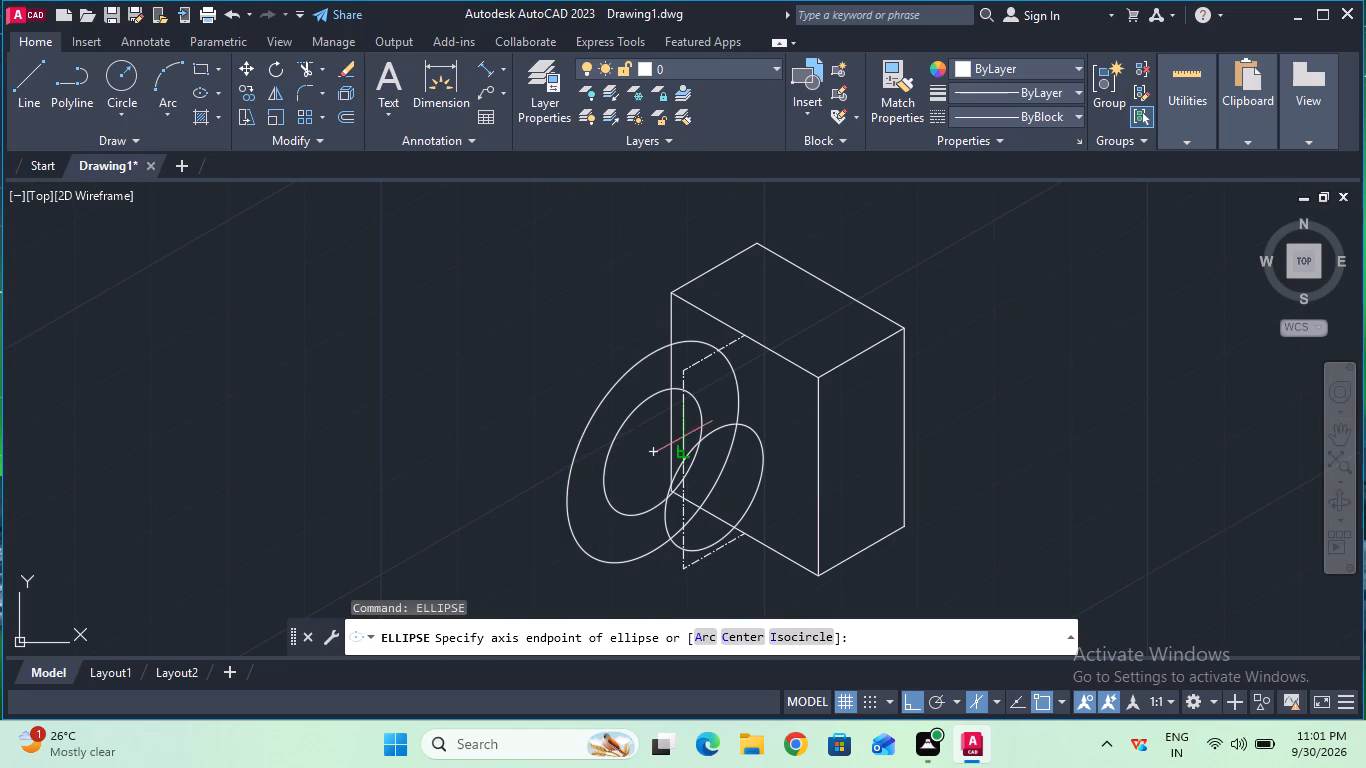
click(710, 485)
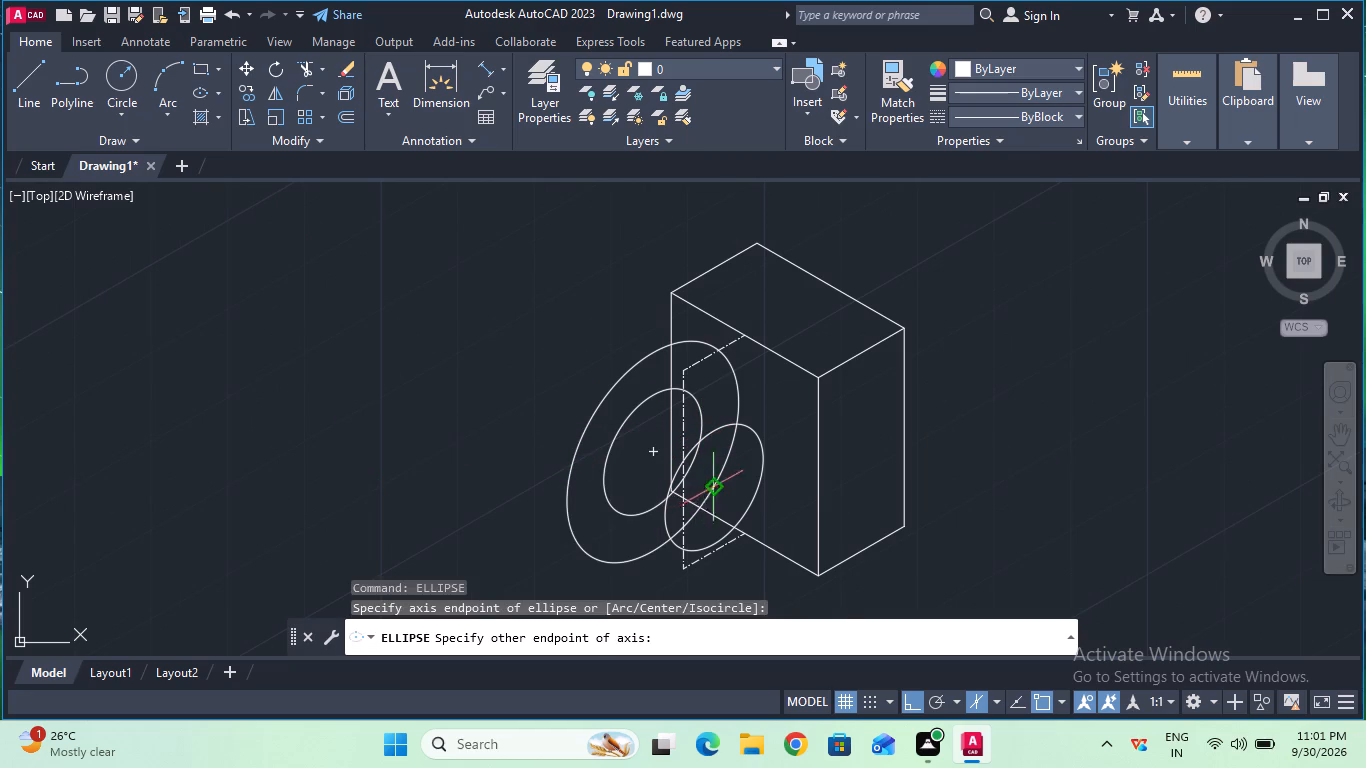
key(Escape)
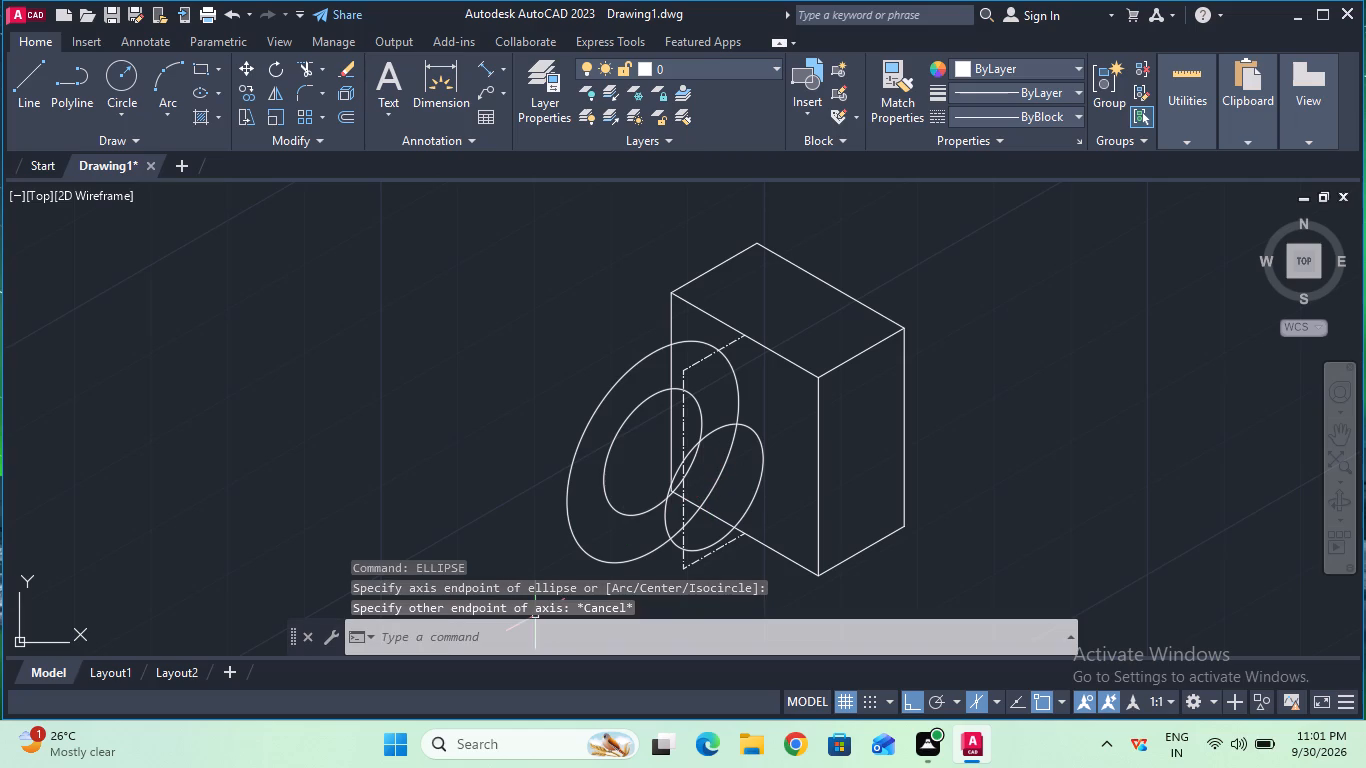
Draw a right-isoplane isocircle of radius 14 mm centred on the lower-right 8 mm isocircle's centre.
click(530, 627)
text(ell)
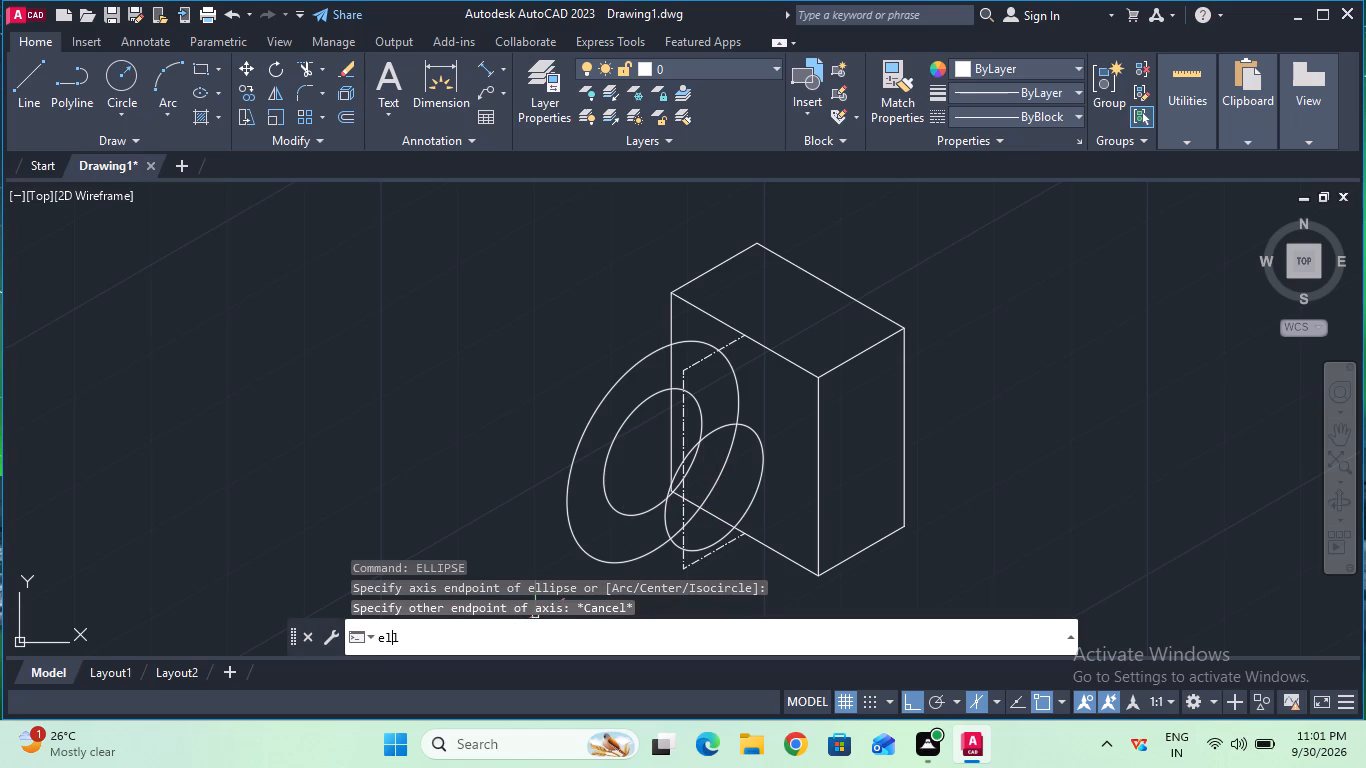
click(450, 444)
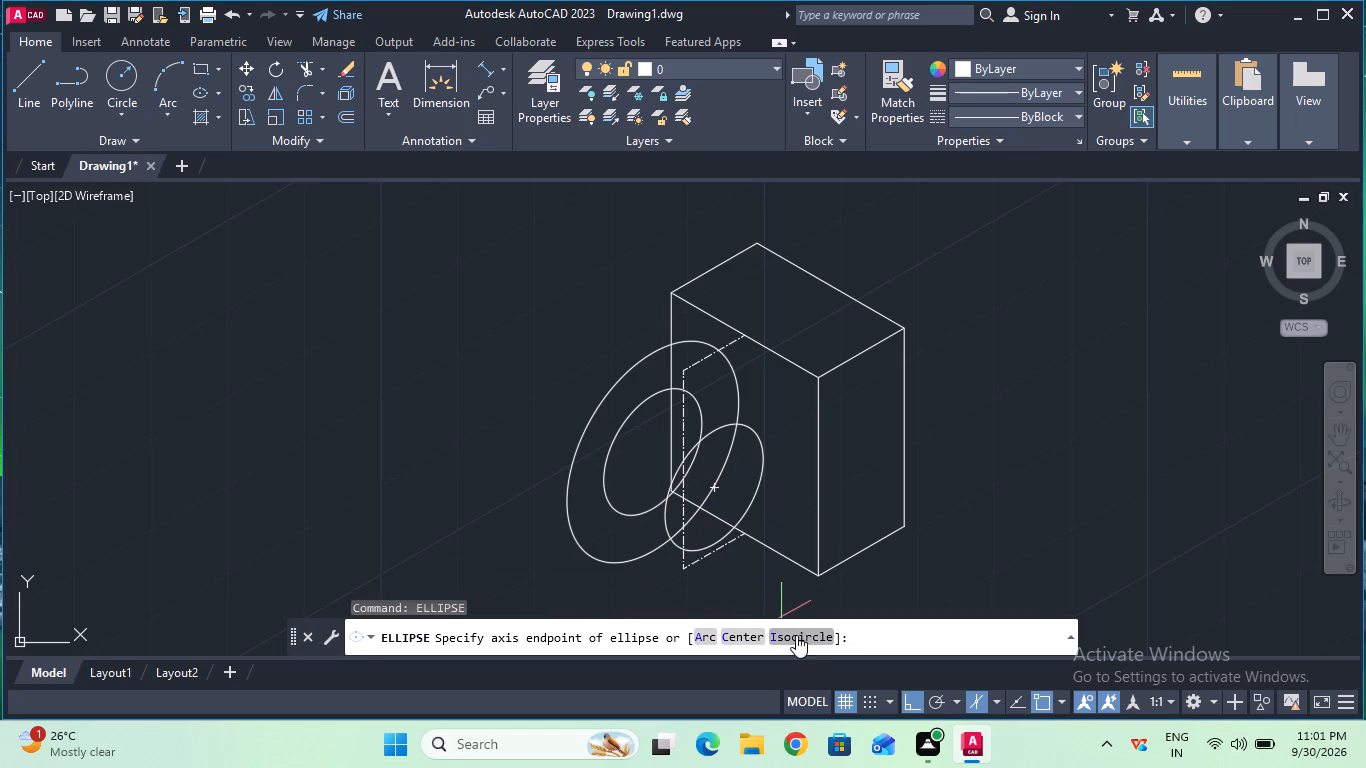
click(797, 635)
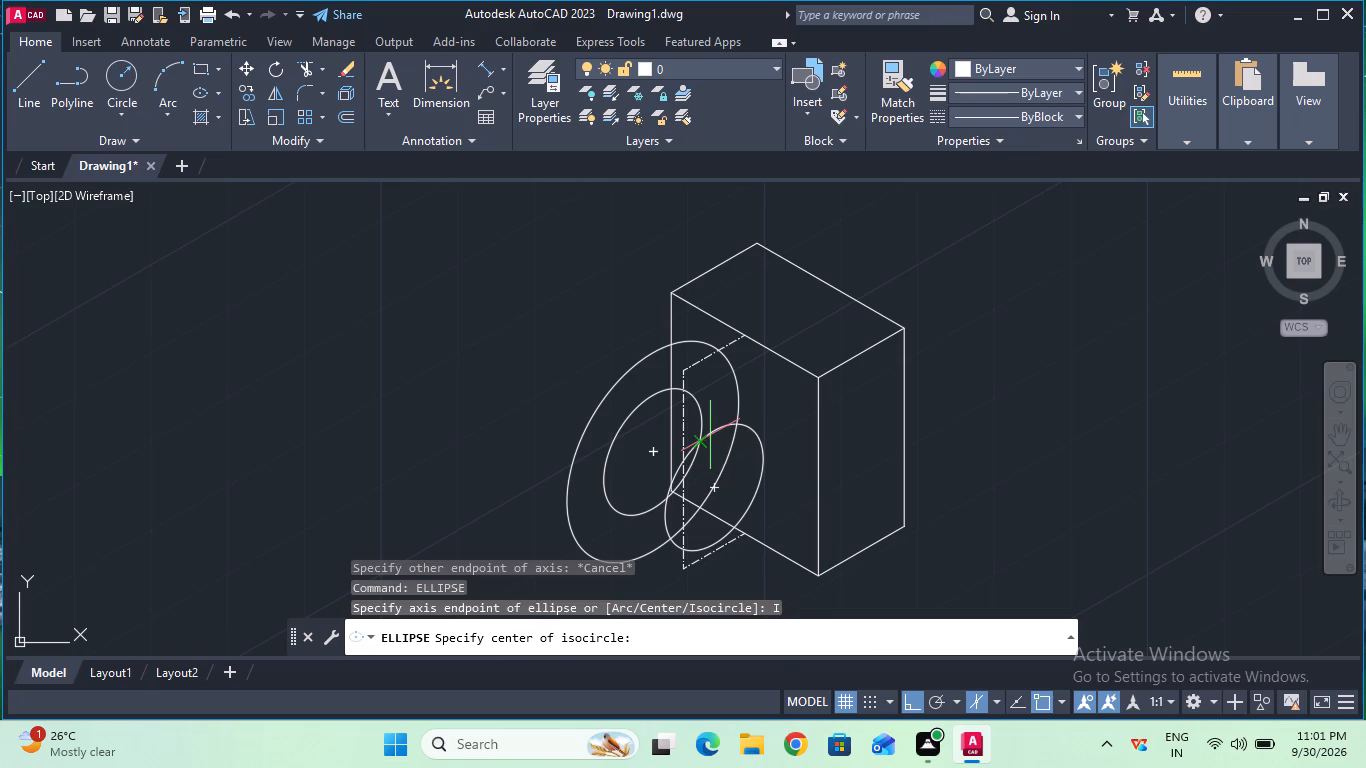
click(715, 491)
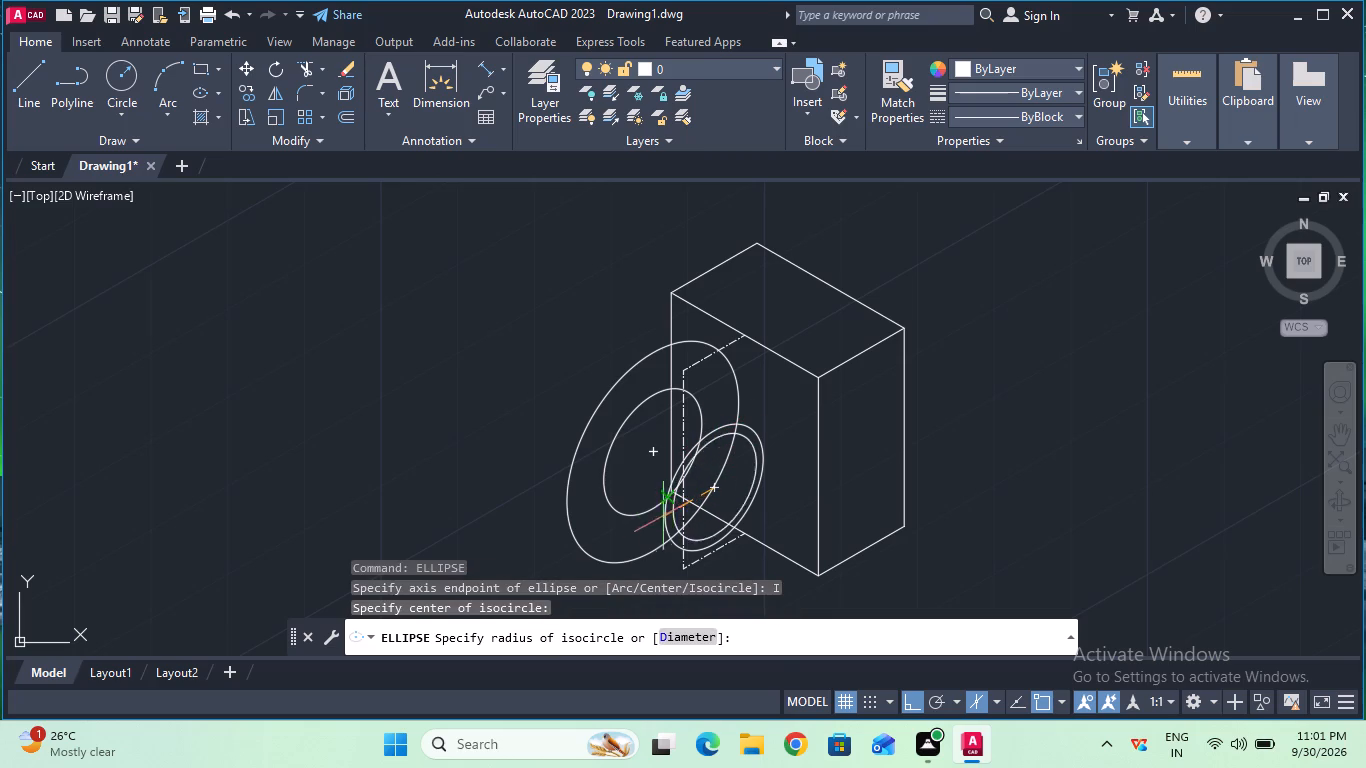
text(14)
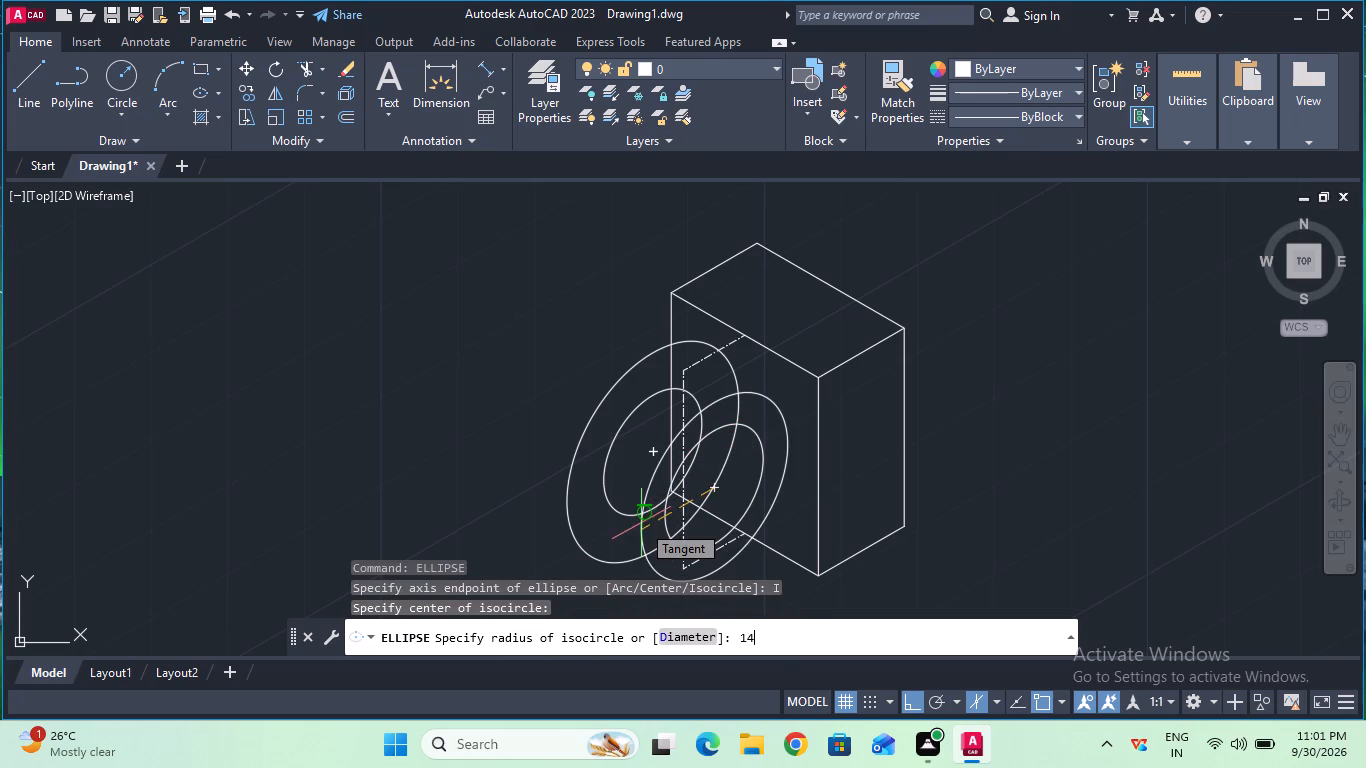
key(Return)
key(Escape)
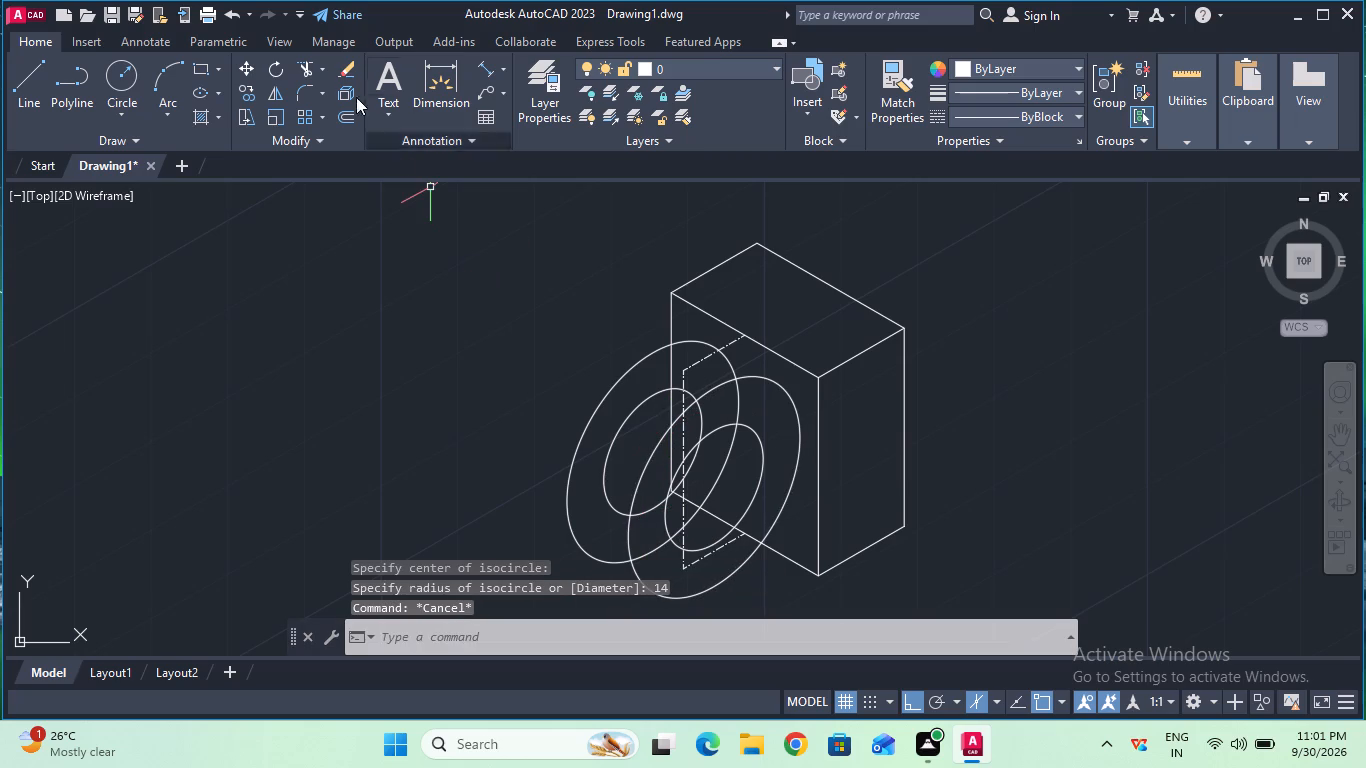
Erase the three dash-dot centre lines: the upper one, the vertical one and the lower one.
click(346, 71)
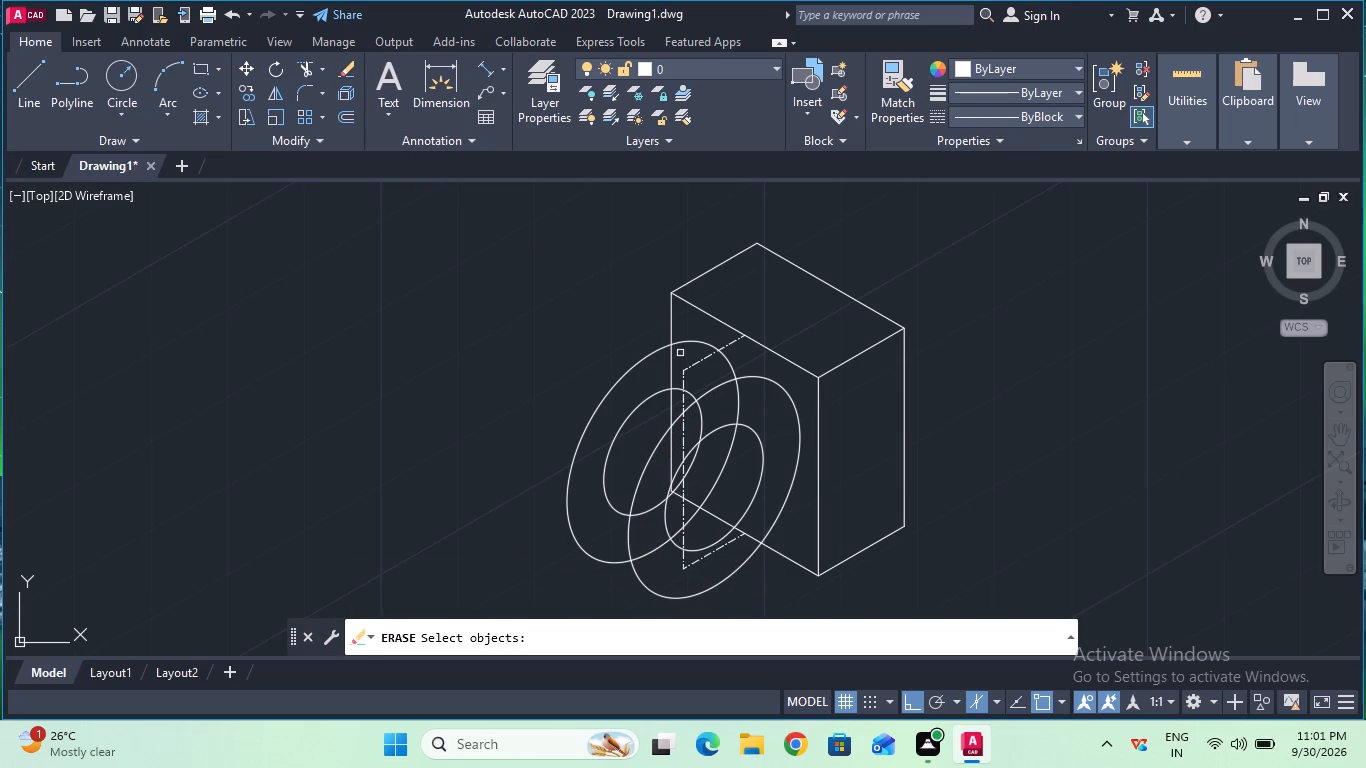
click(695, 363)
key(Return)
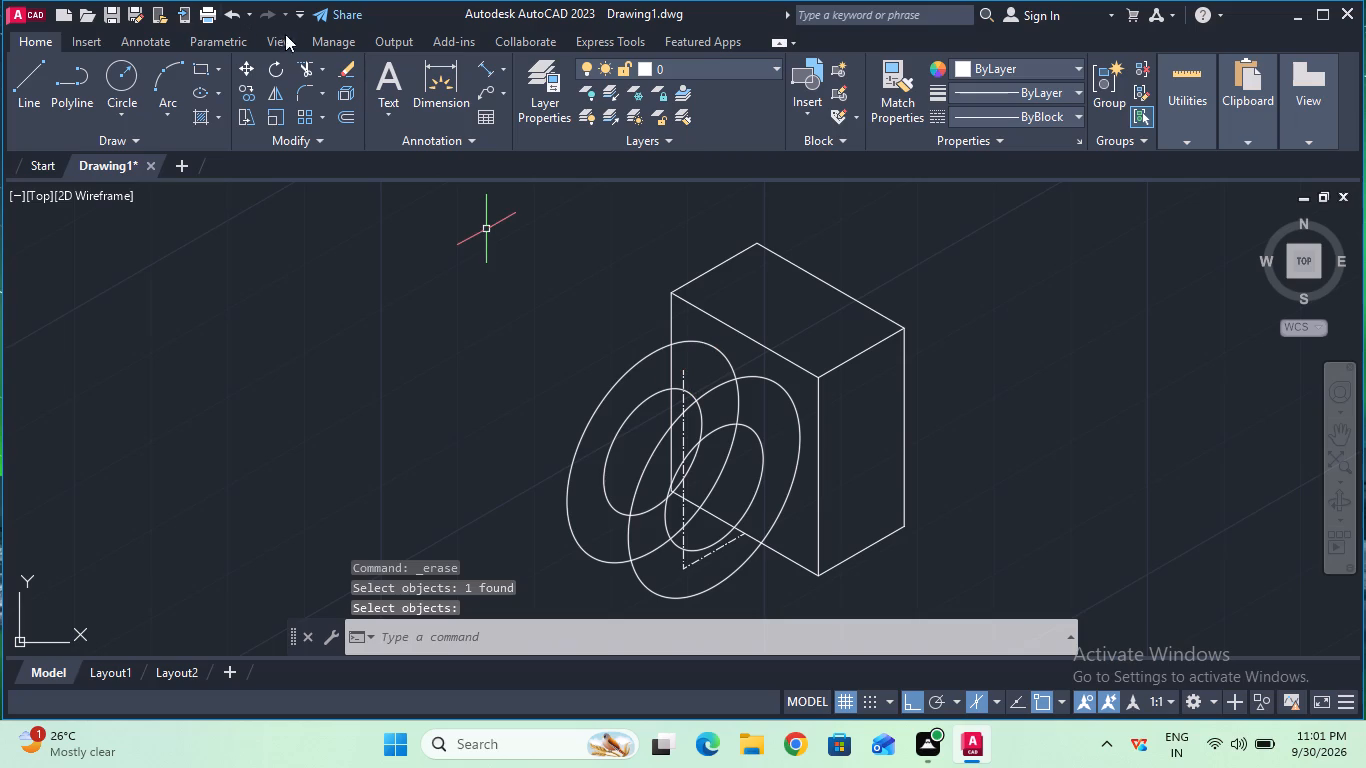
click(350, 70)
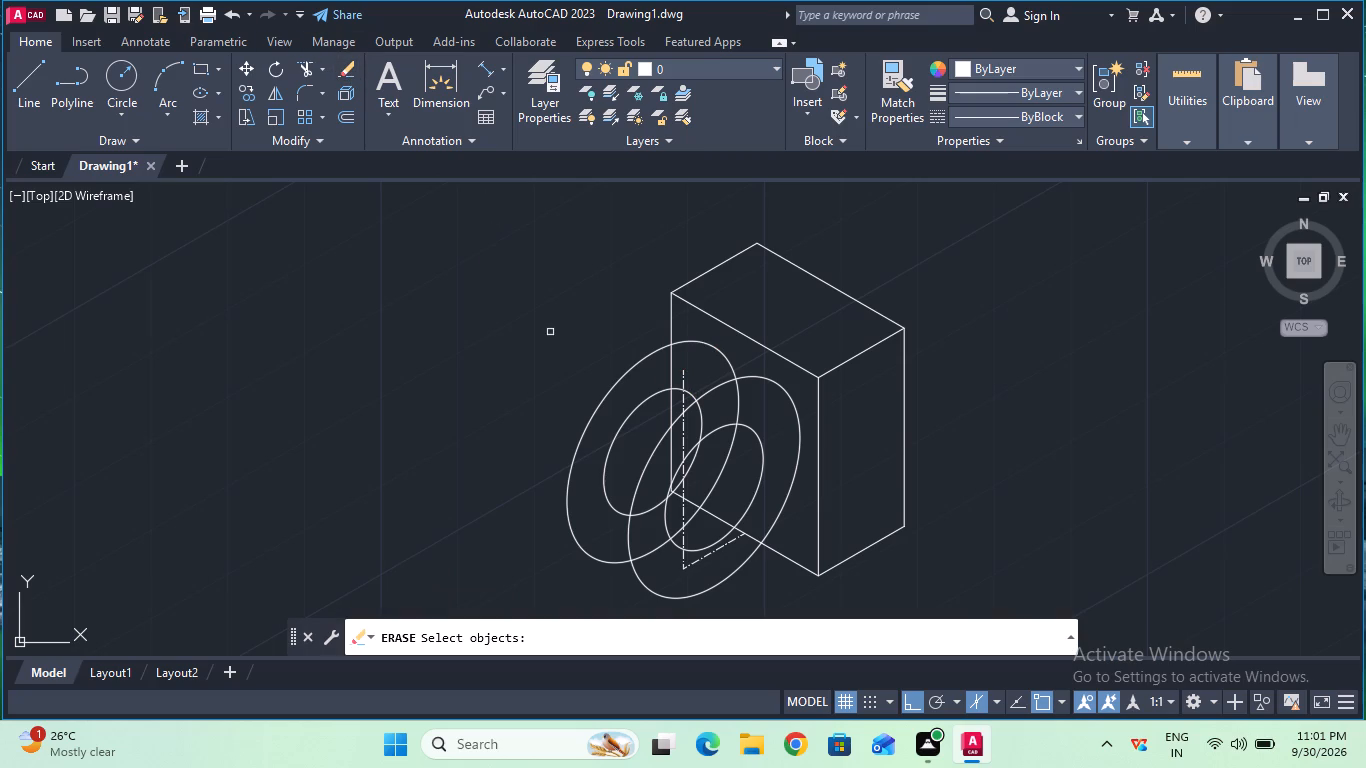
click(686, 375)
key(Return)
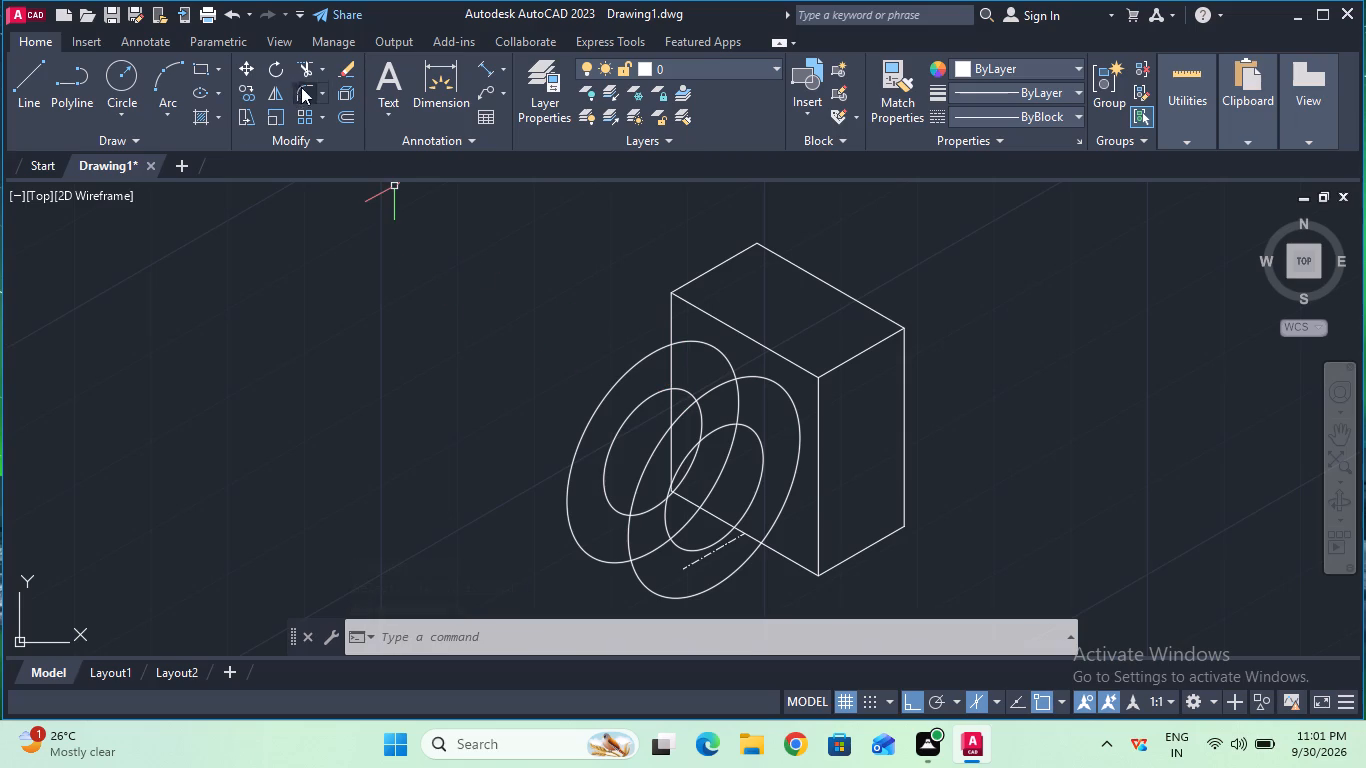
click(338, 73)
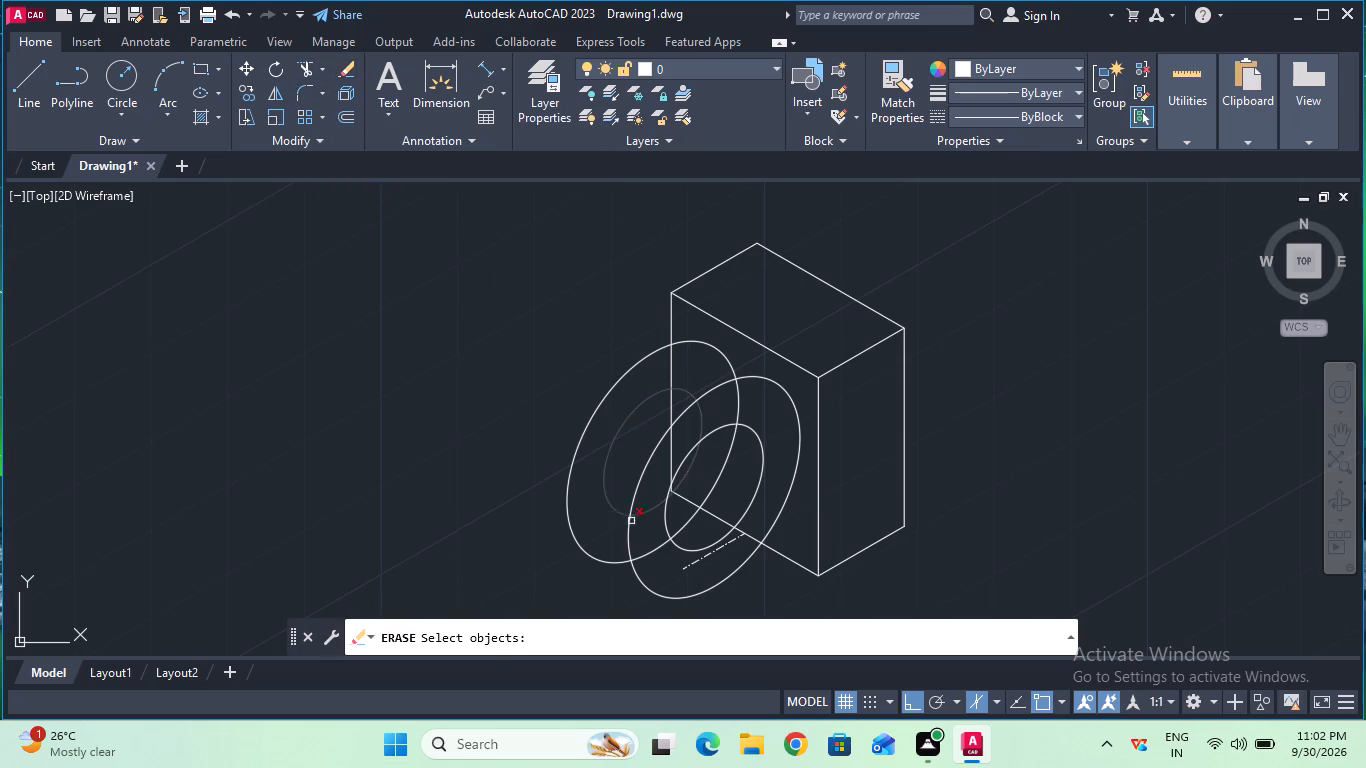
click(690, 564)
key(Return)
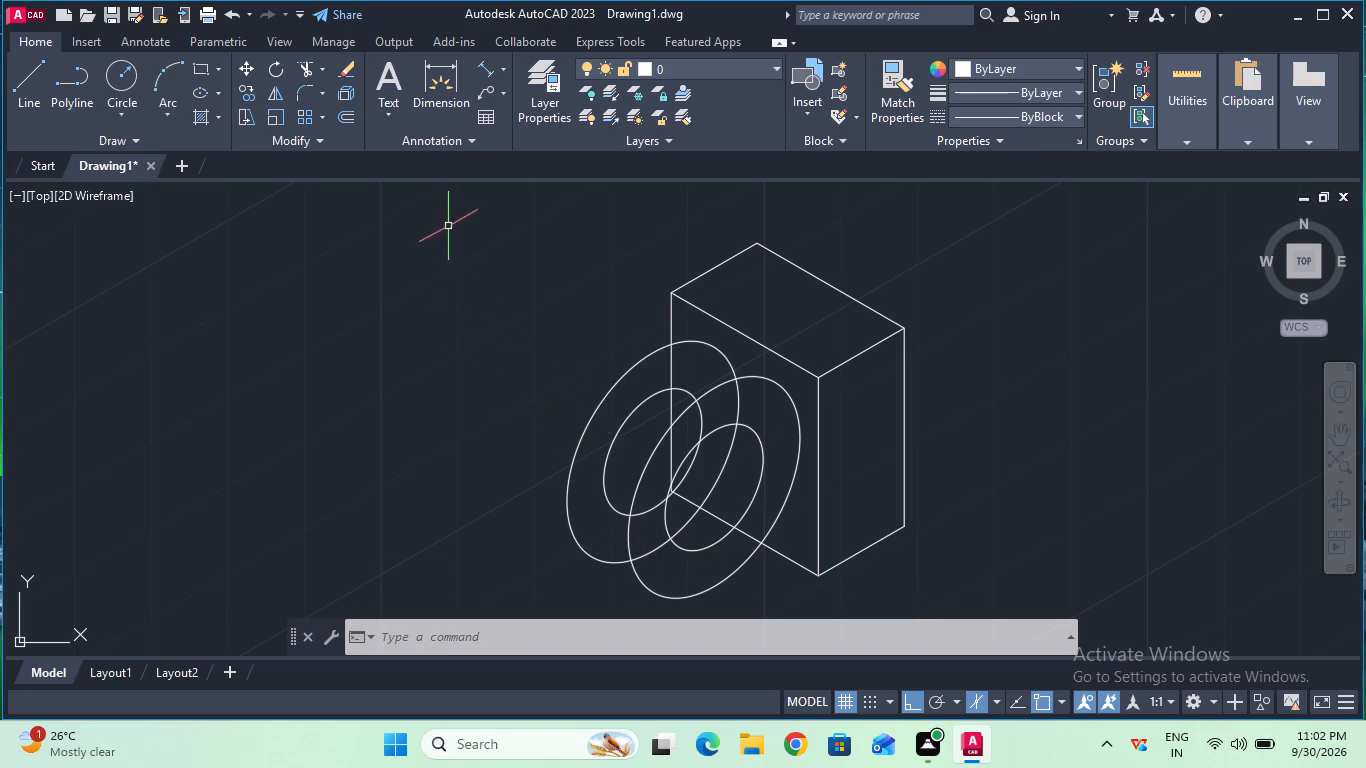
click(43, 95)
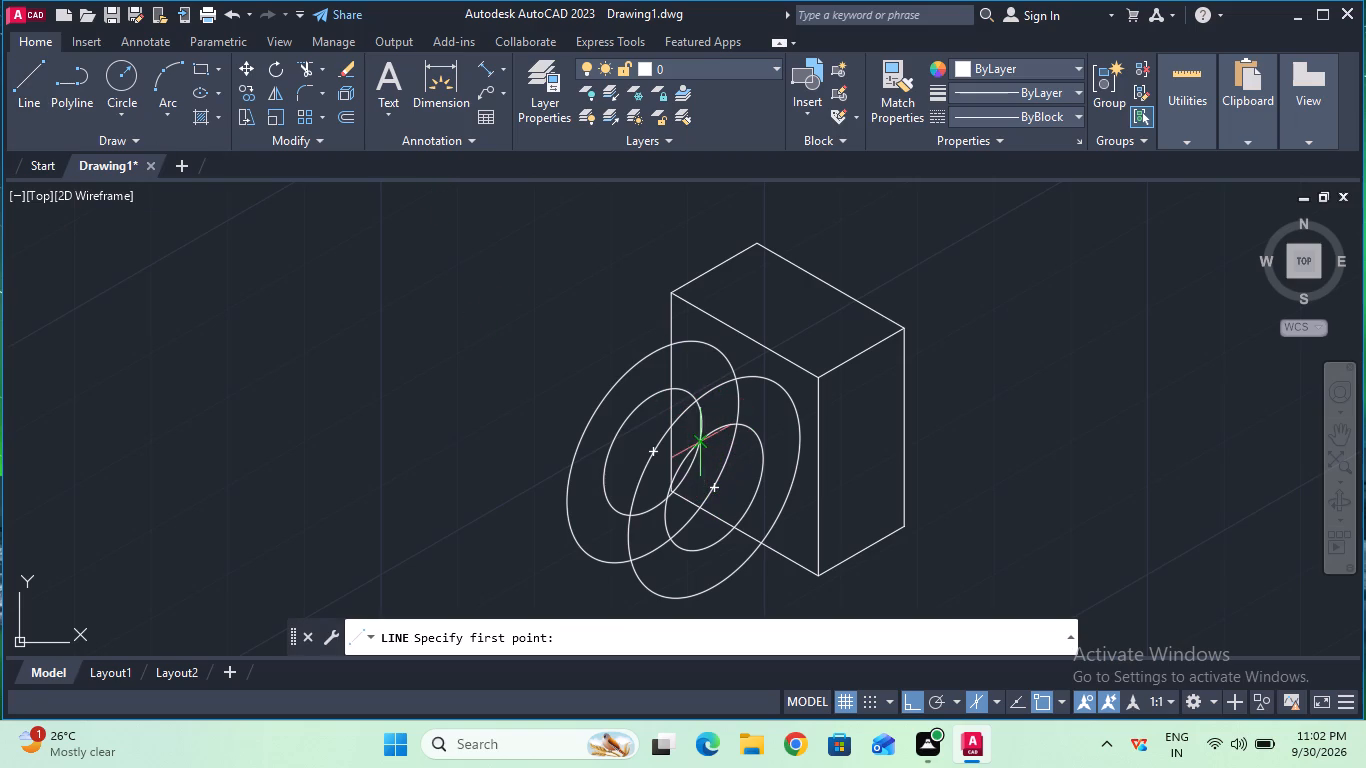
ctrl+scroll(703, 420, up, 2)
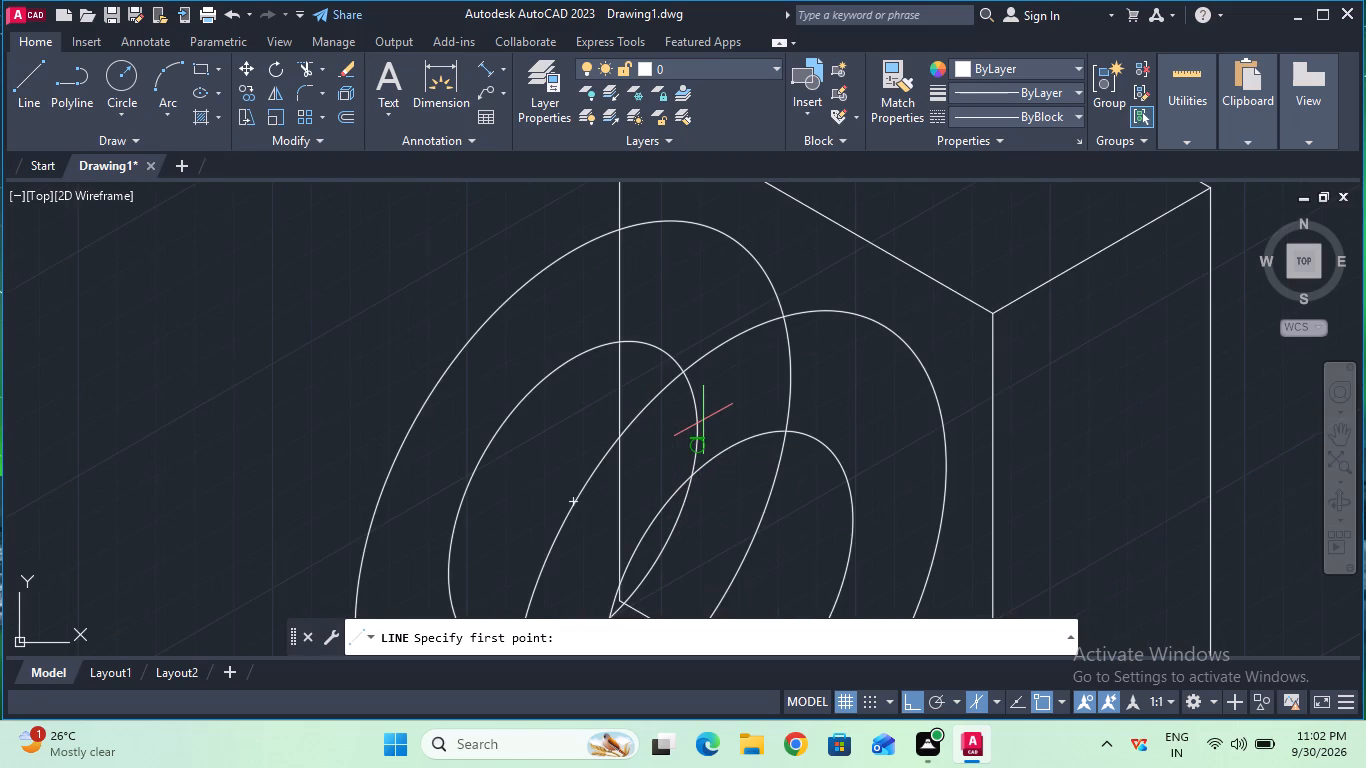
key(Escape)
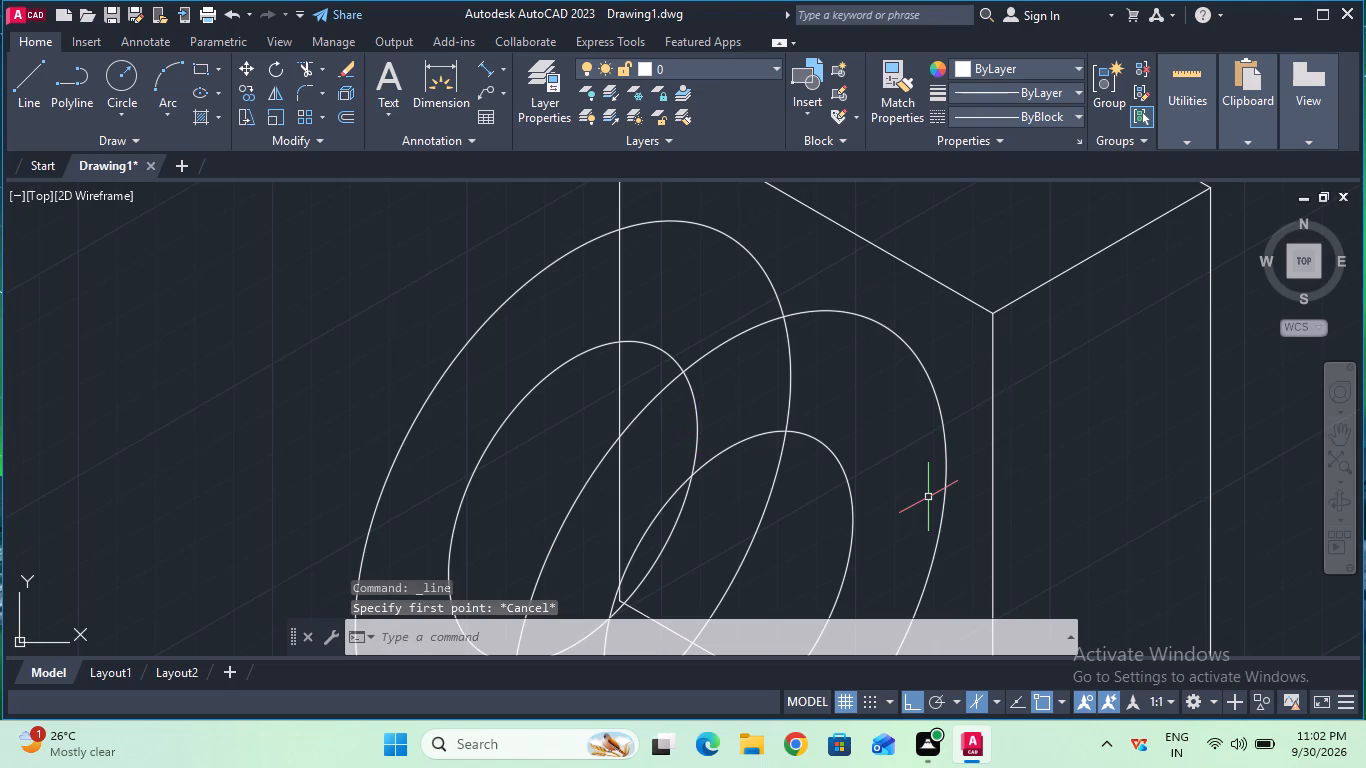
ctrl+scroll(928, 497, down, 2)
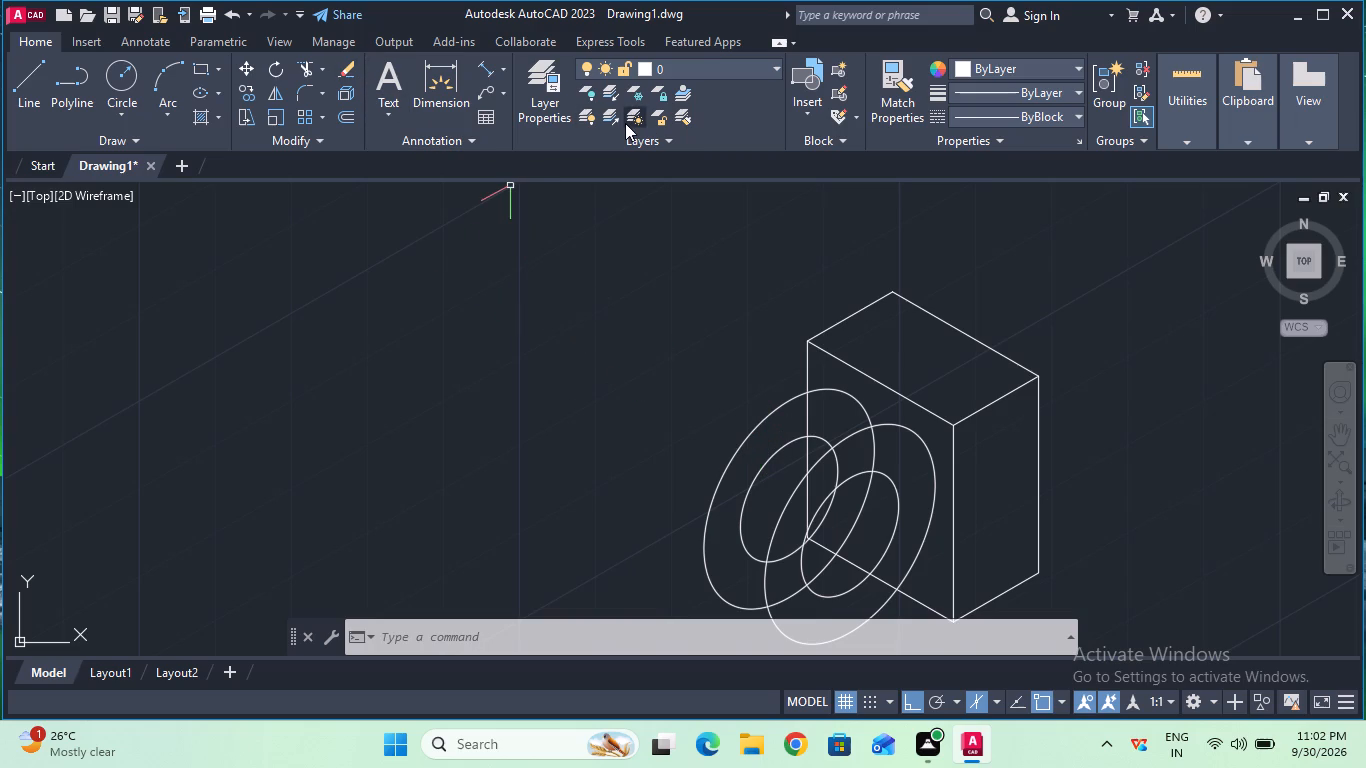
Draw an 8 mm vertical line in the CENTER linetype, upward from the centre of the lower-right pair of isocircles.
click(967, 118)
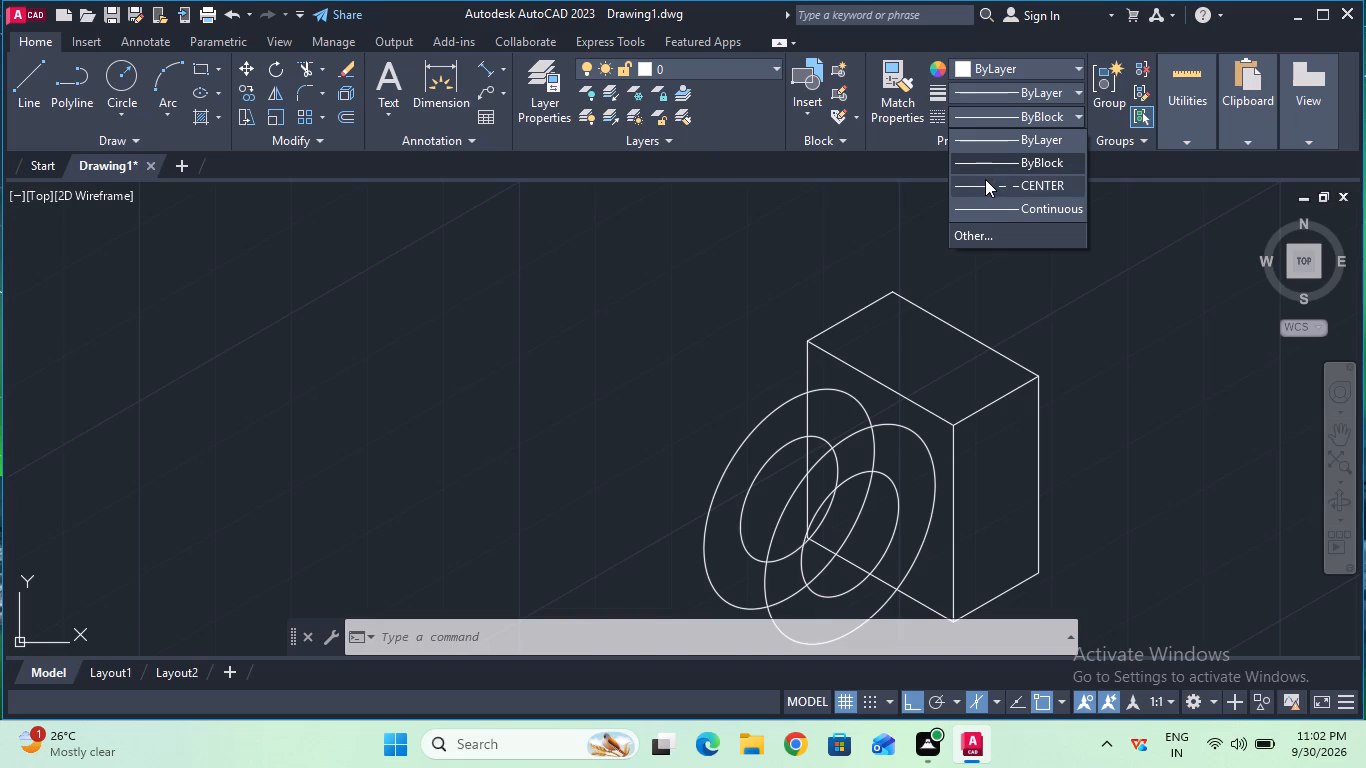
click(985, 179)
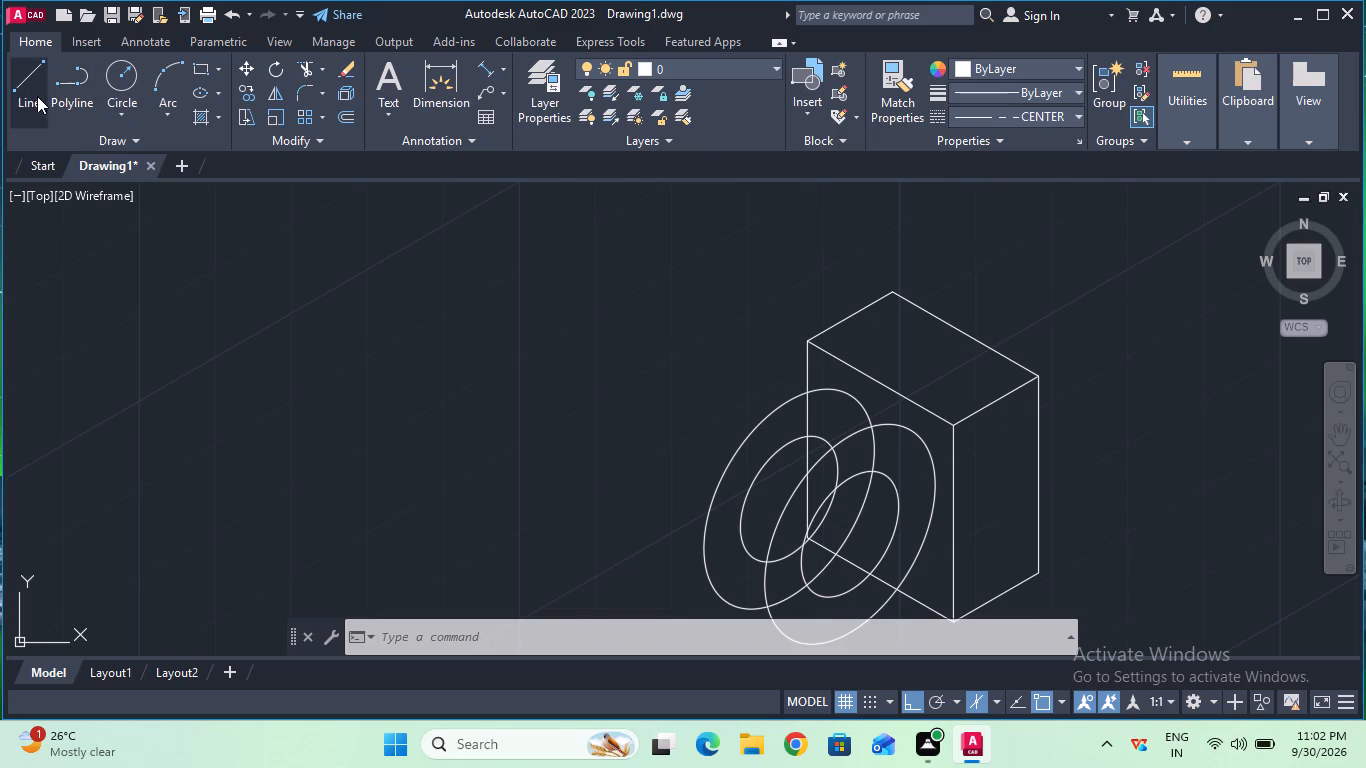
click(33, 96)
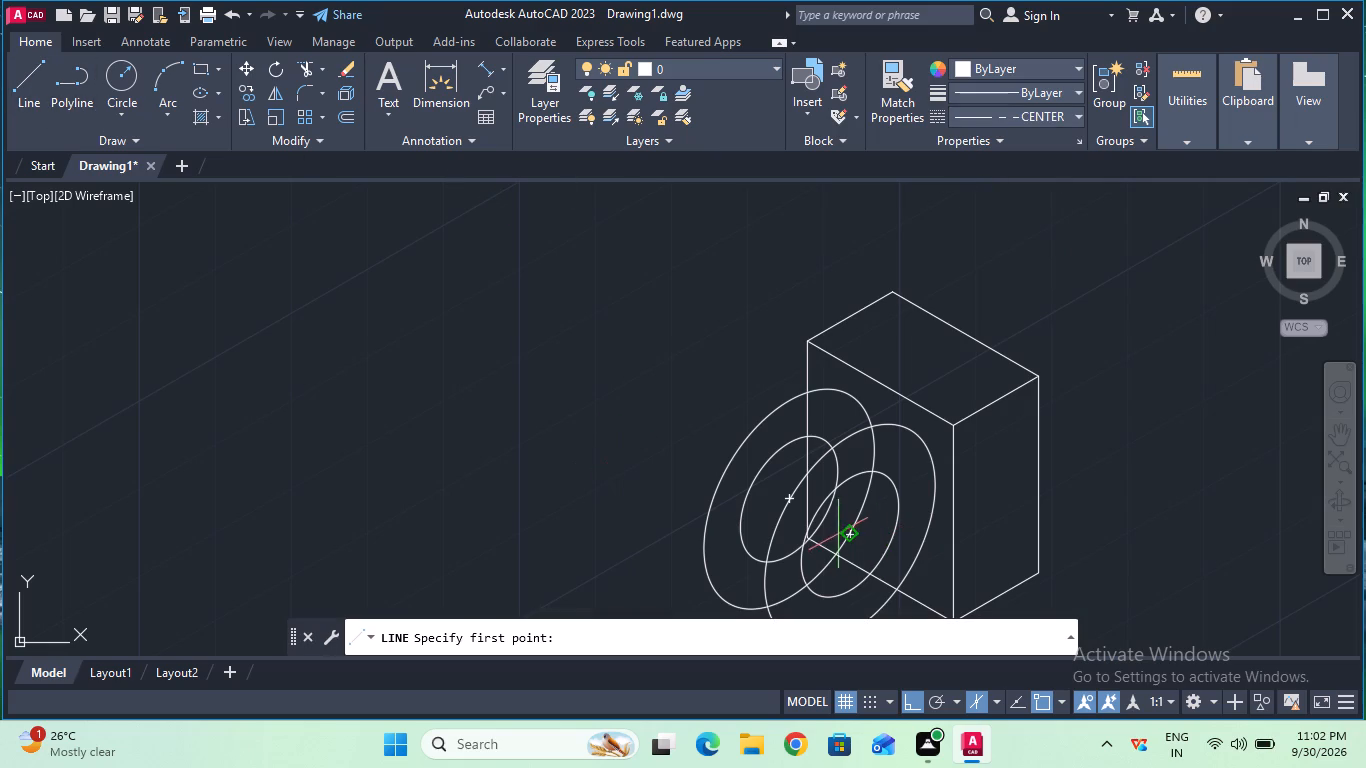
click(849, 536)
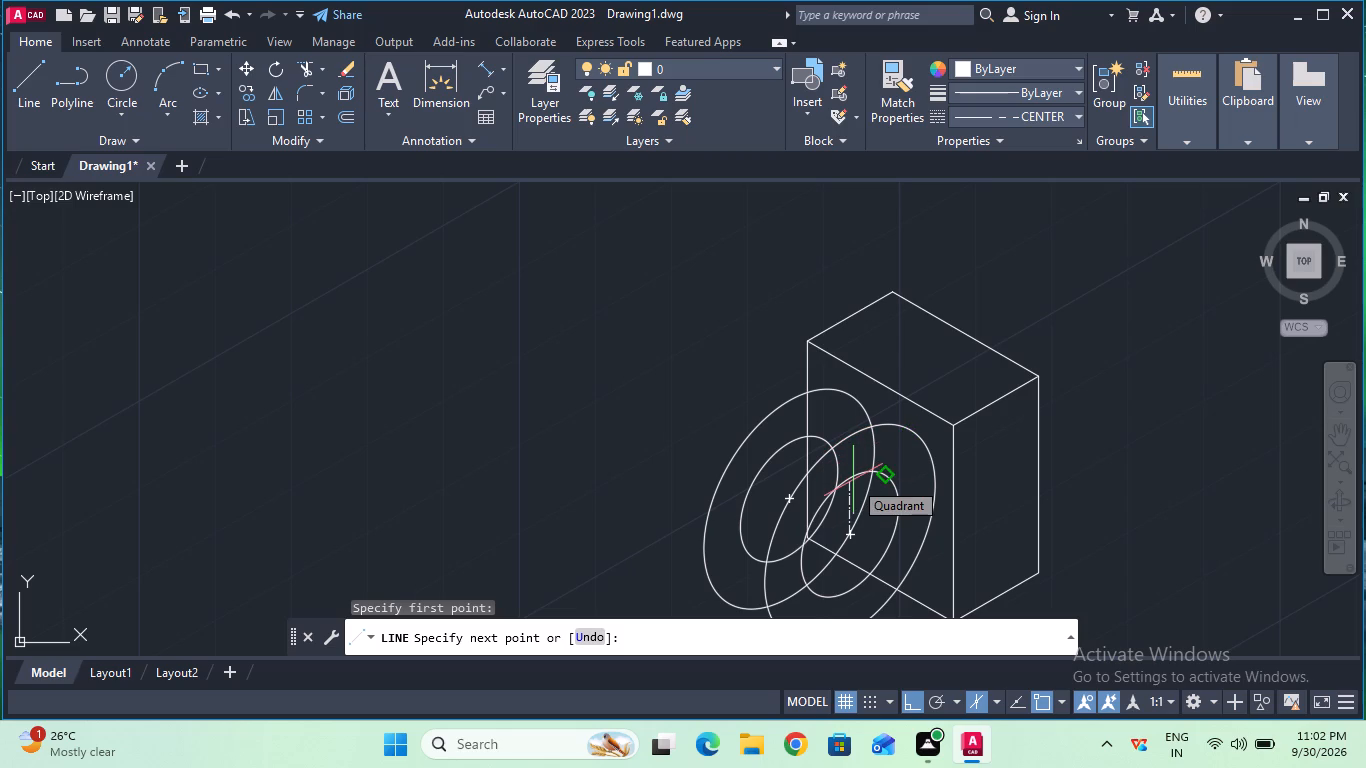
key(8)
key(Return)
key(Escape)
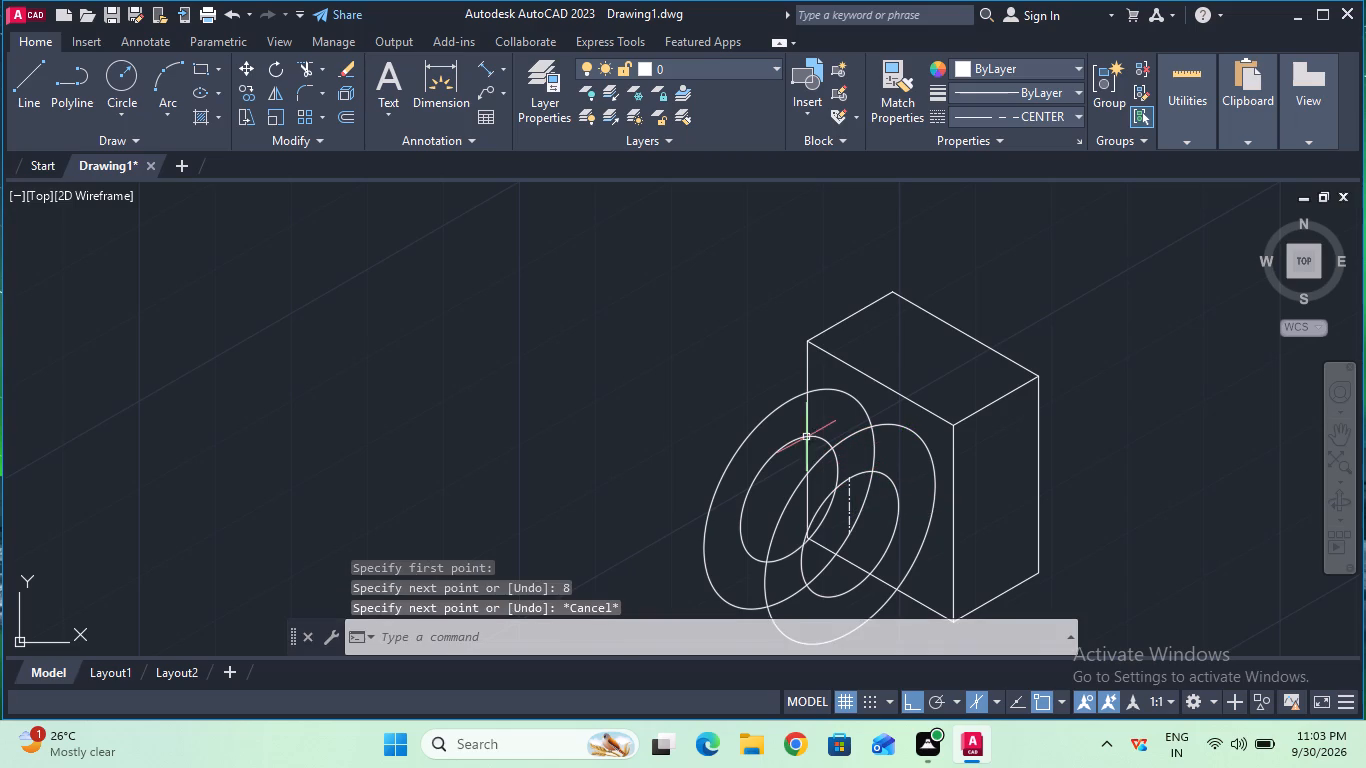
Extend the vertical centre line in both directions to the upper and lower edges of the lower-right 14 mm radius isocircle.
click(321, 63)
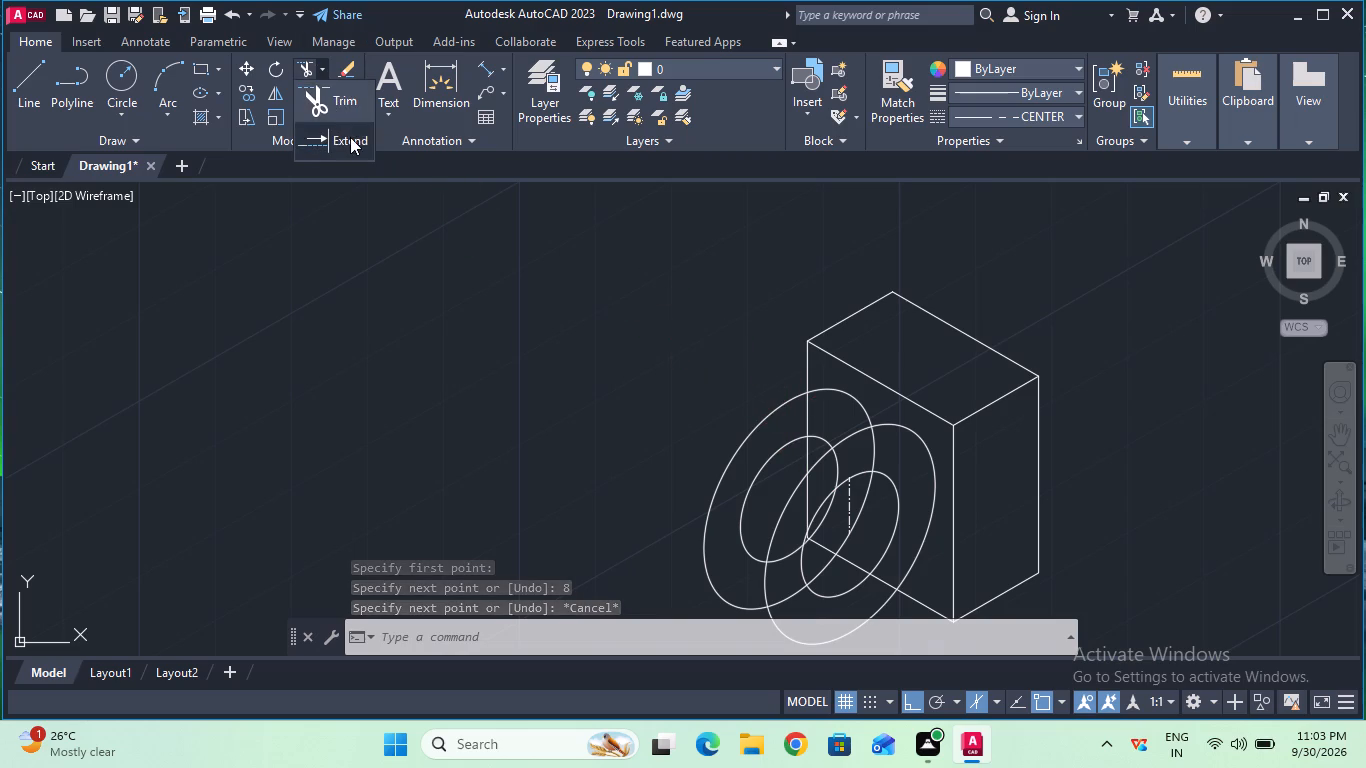
click(350, 141)
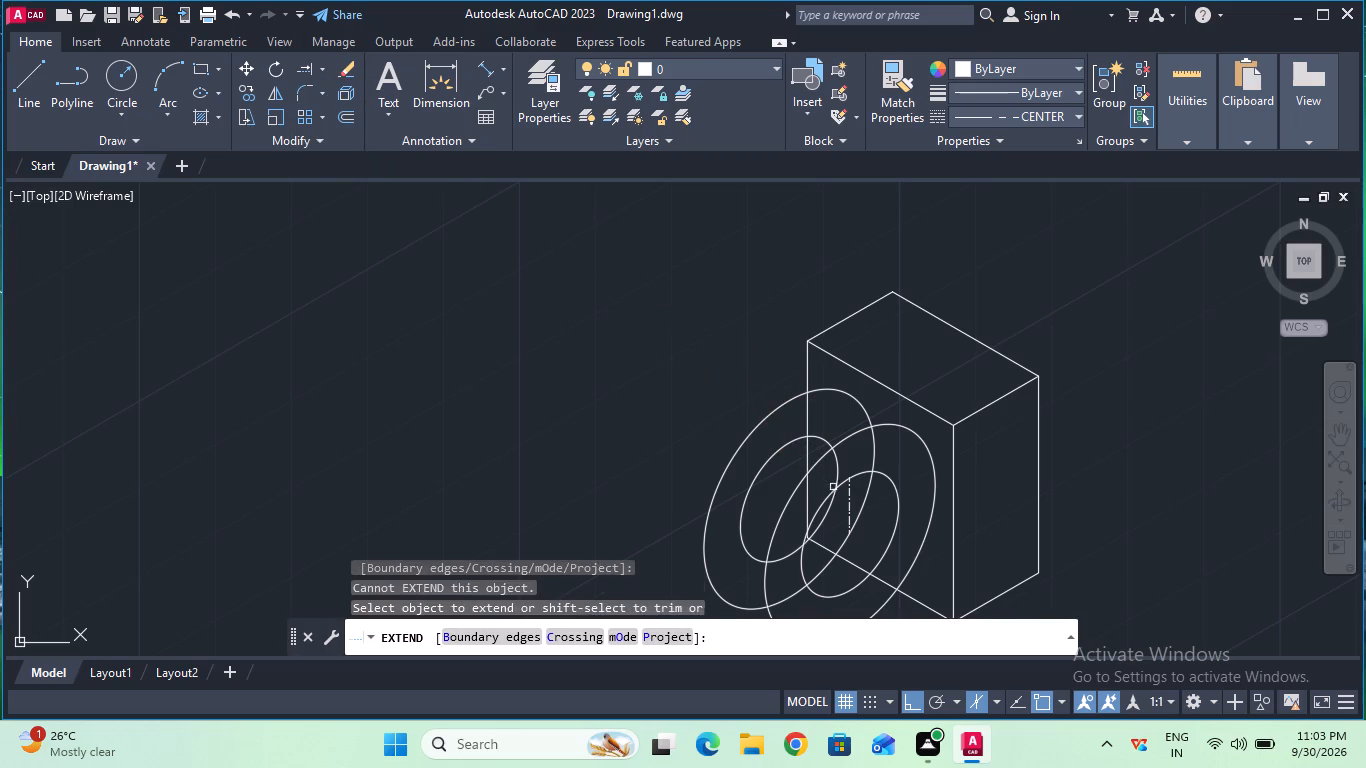
click(849, 491)
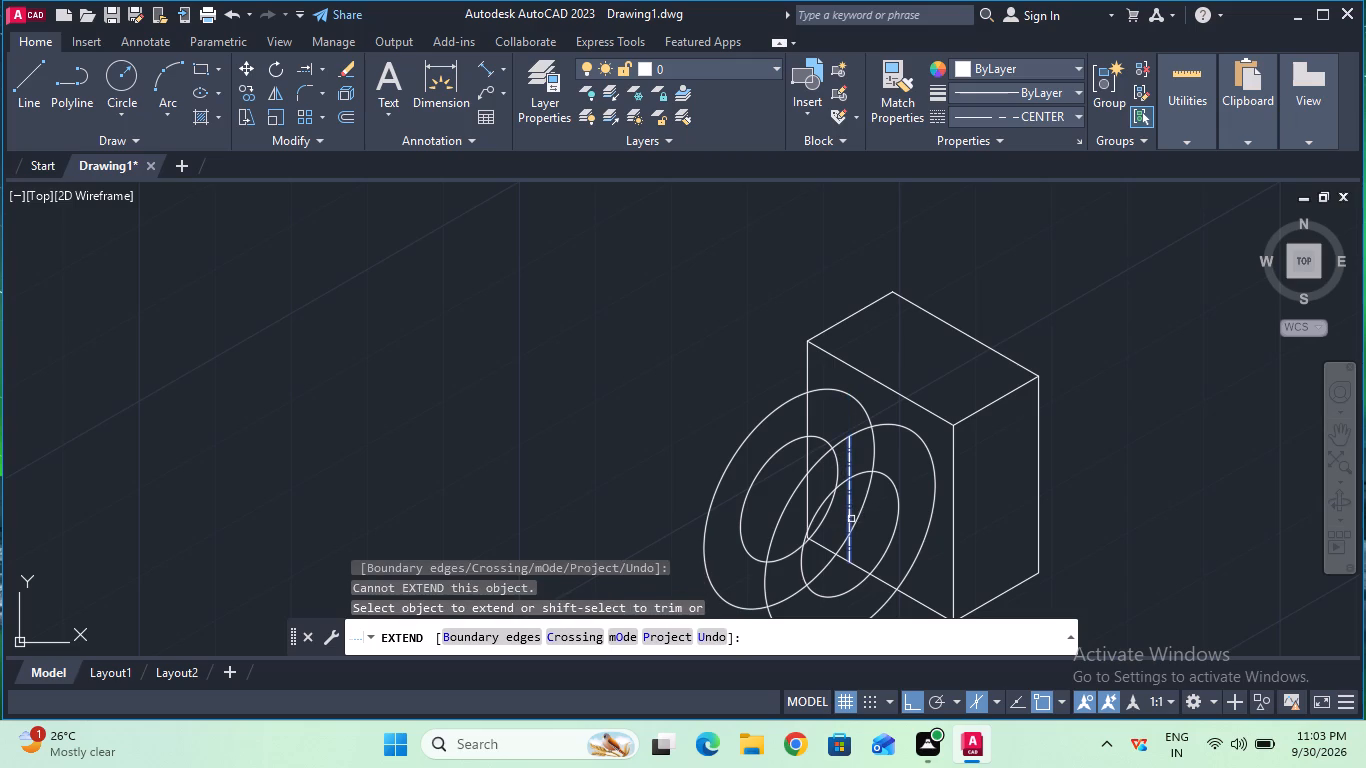
click(851, 519)
click(853, 541)
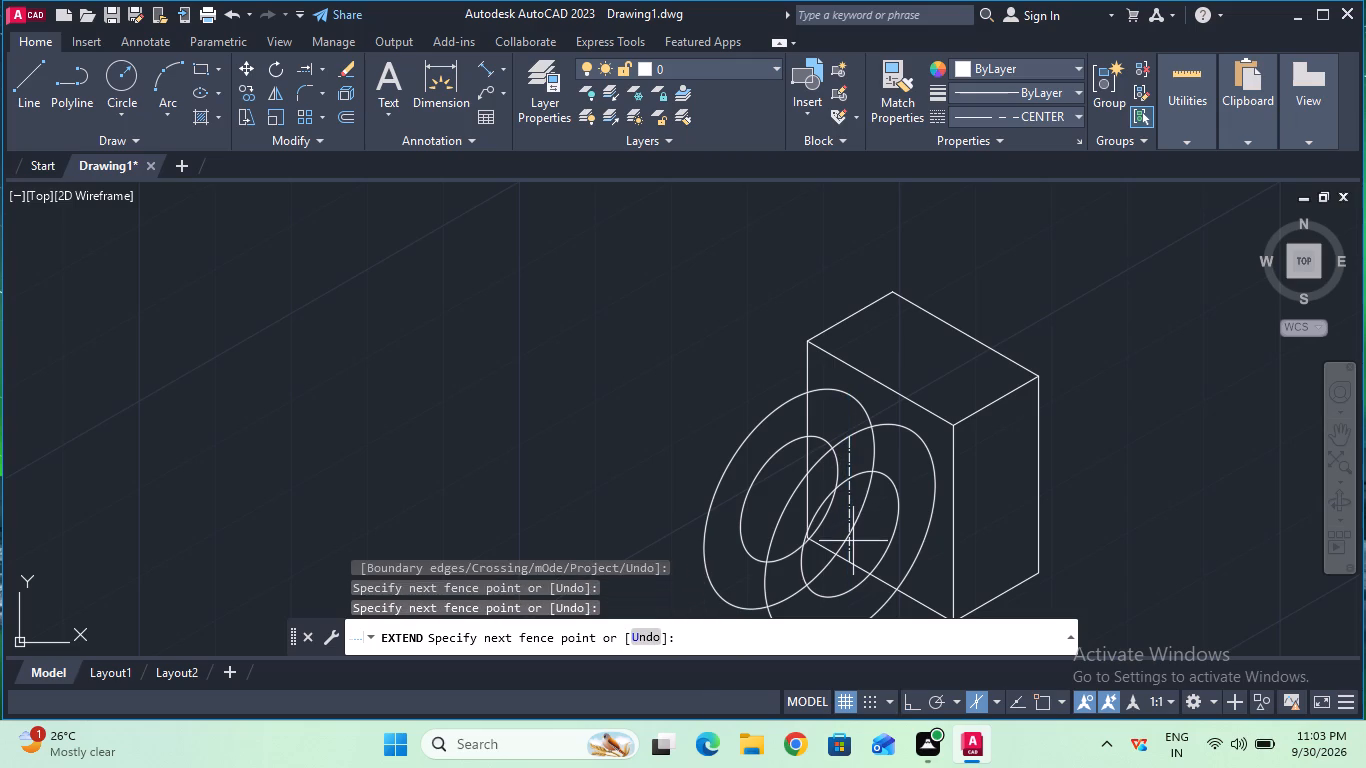
click(848, 542)
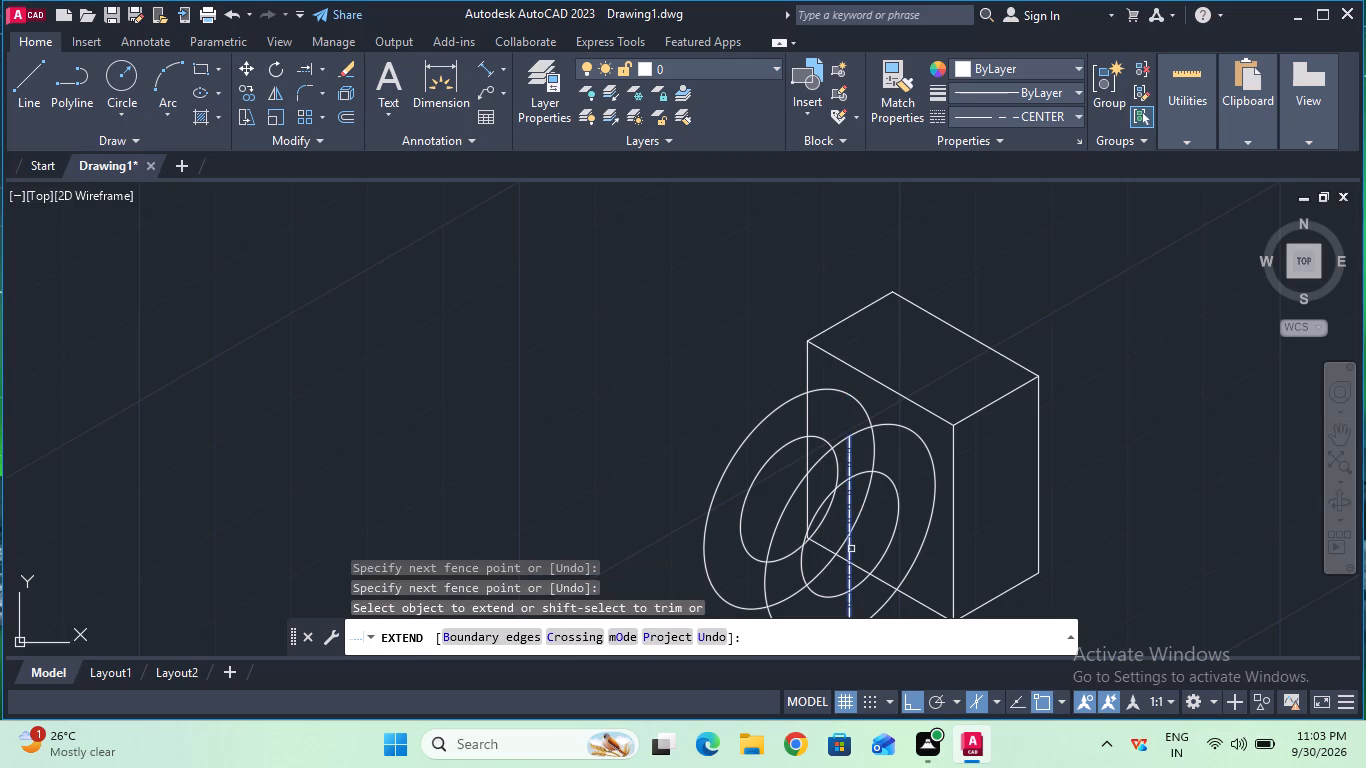
click(851, 550)
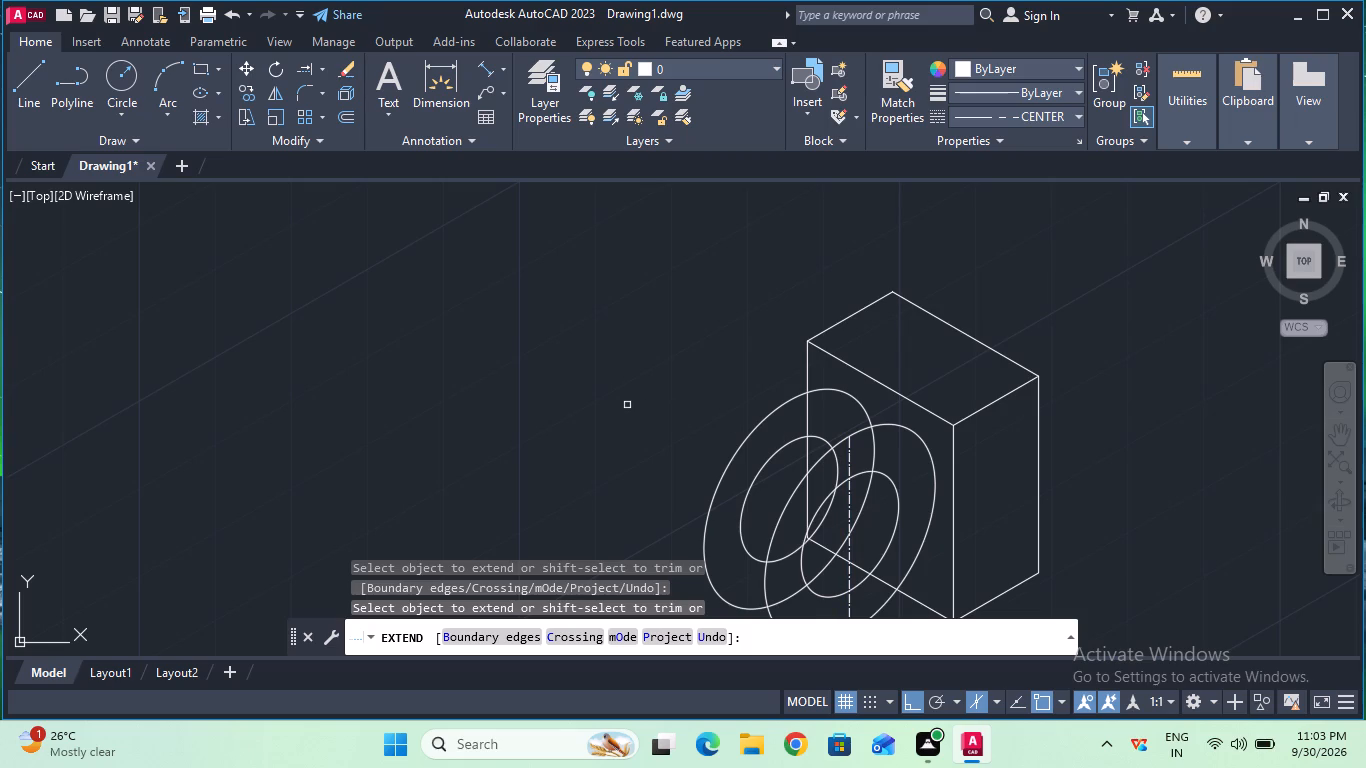
key(Escape)
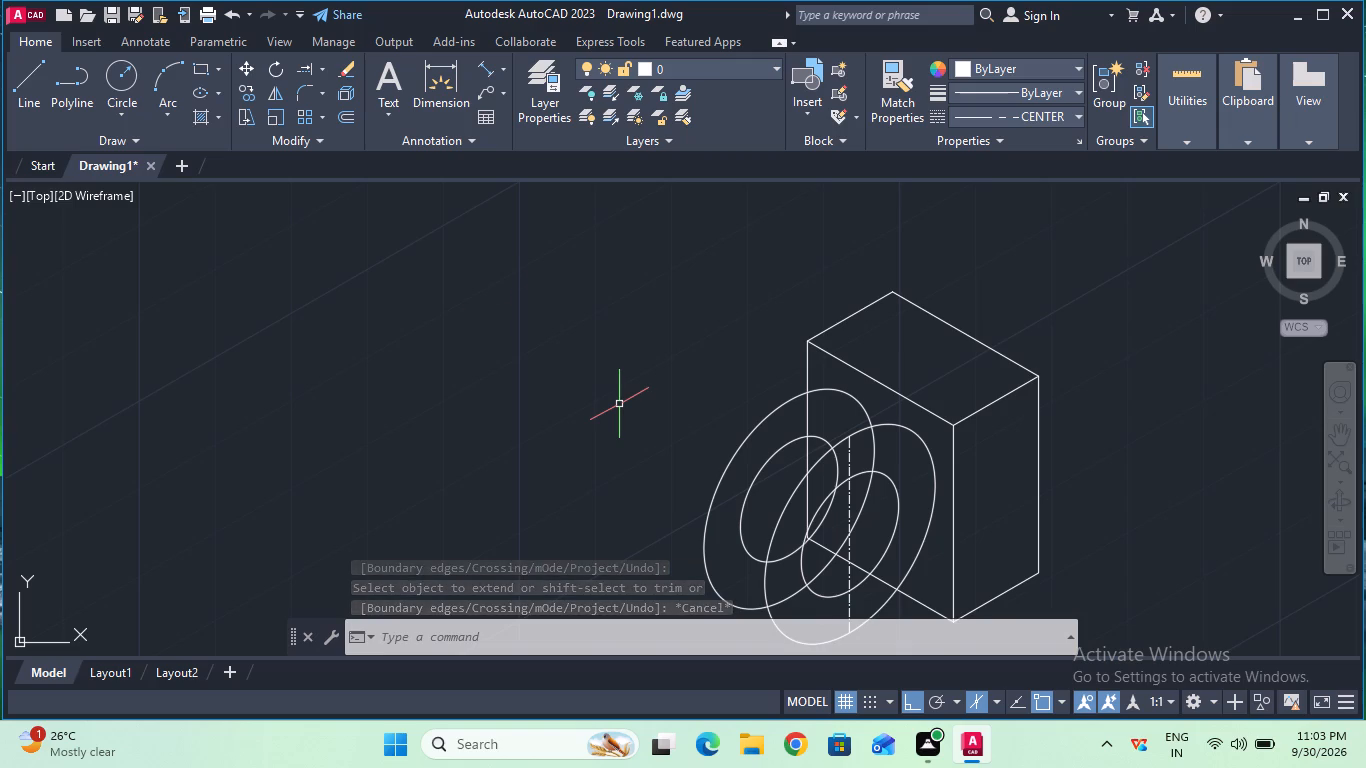
Draw an 8 mm isometric centre line from the vertical centre line's upper end toward the block and extend it to the block's top front edge.
click(40, 88)
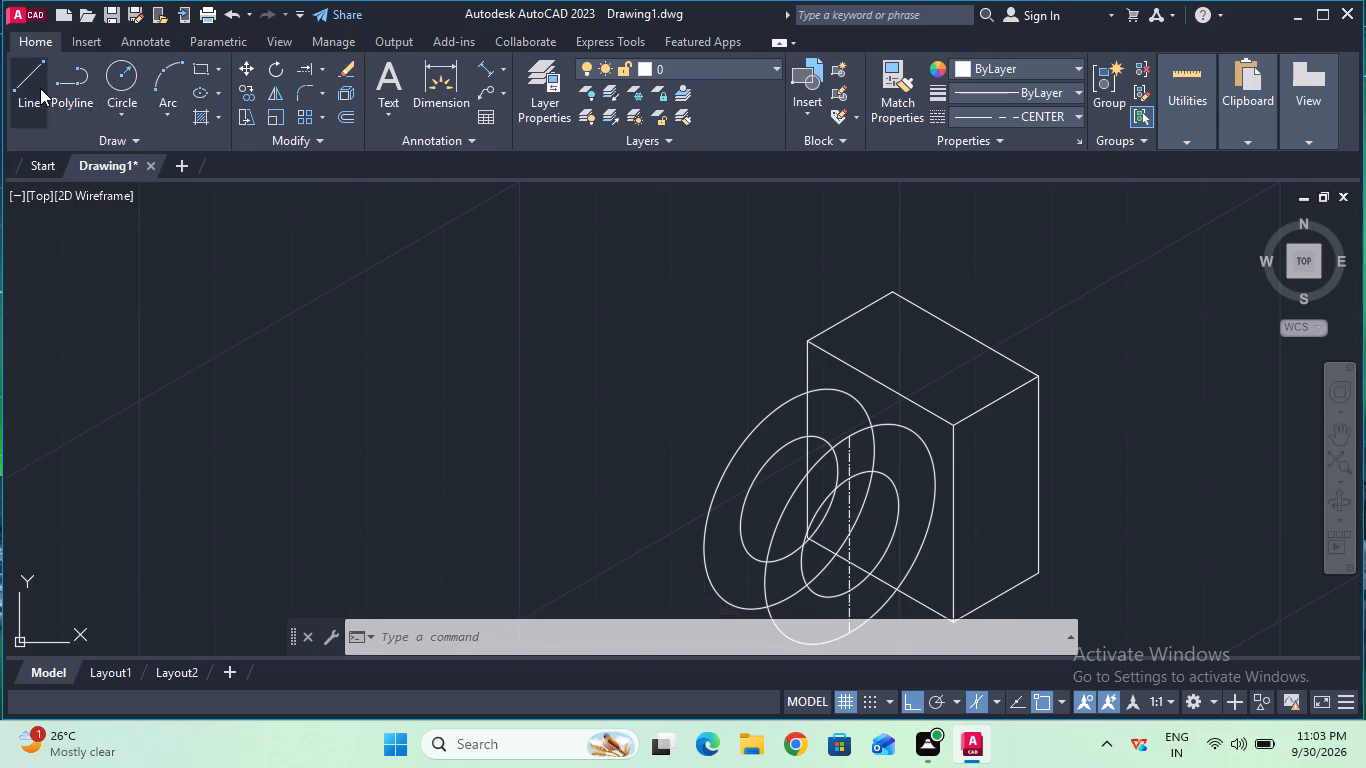
click(843, 436)
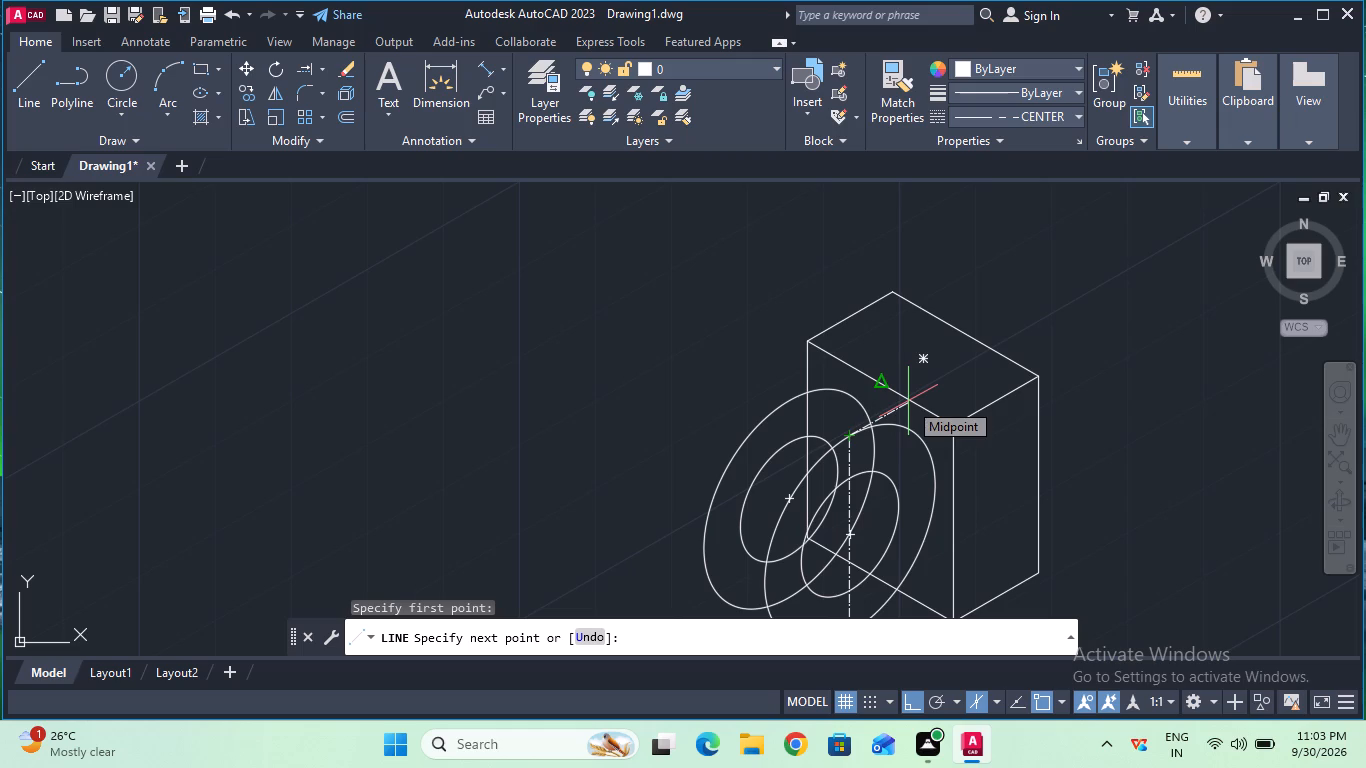
key(8)
key(Return)
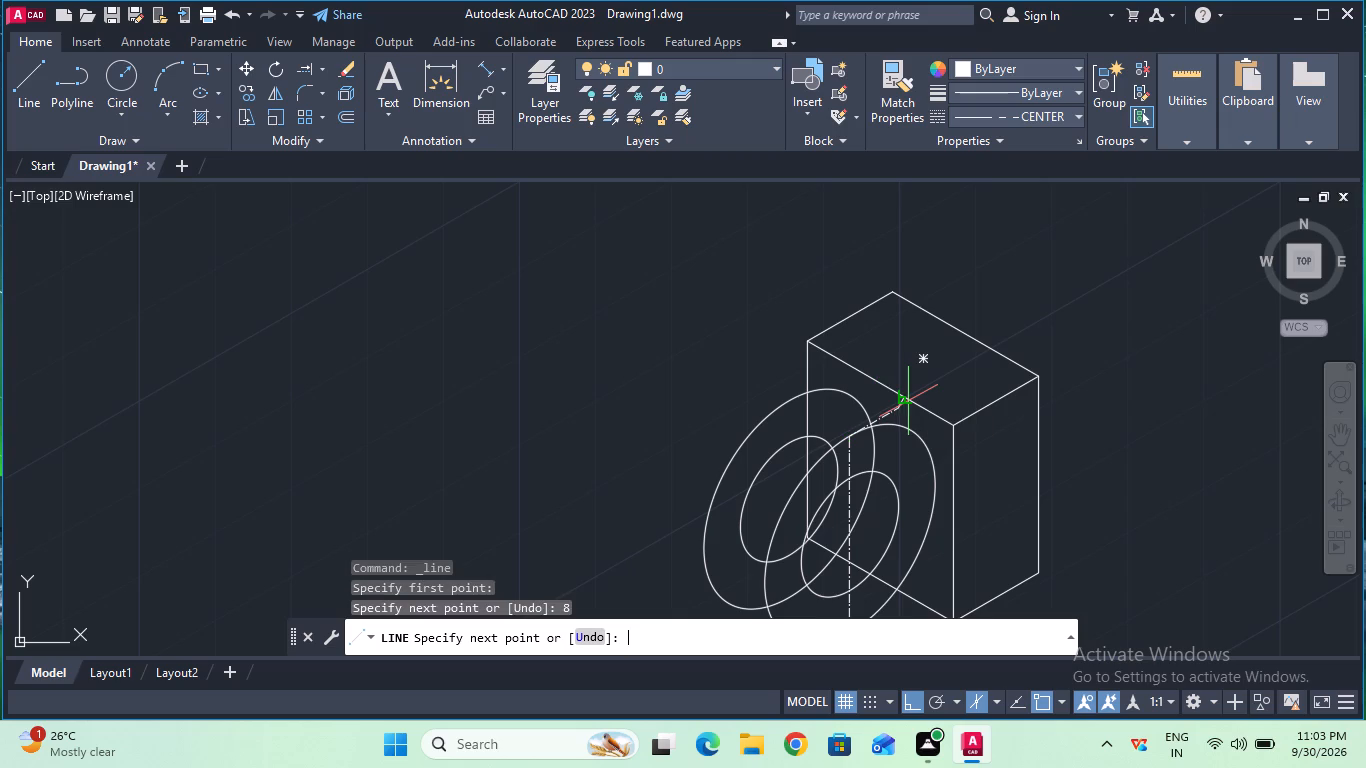
key(Escape)
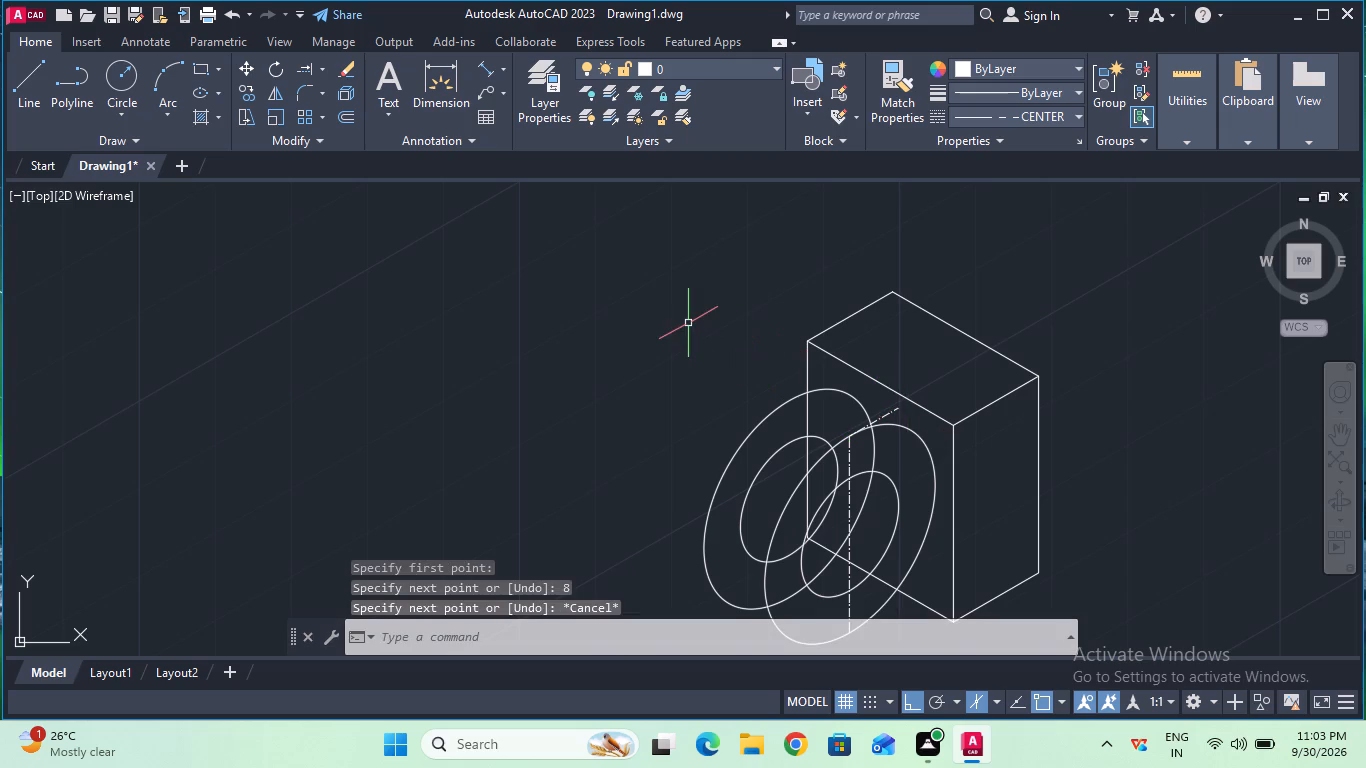
click(300, 75)
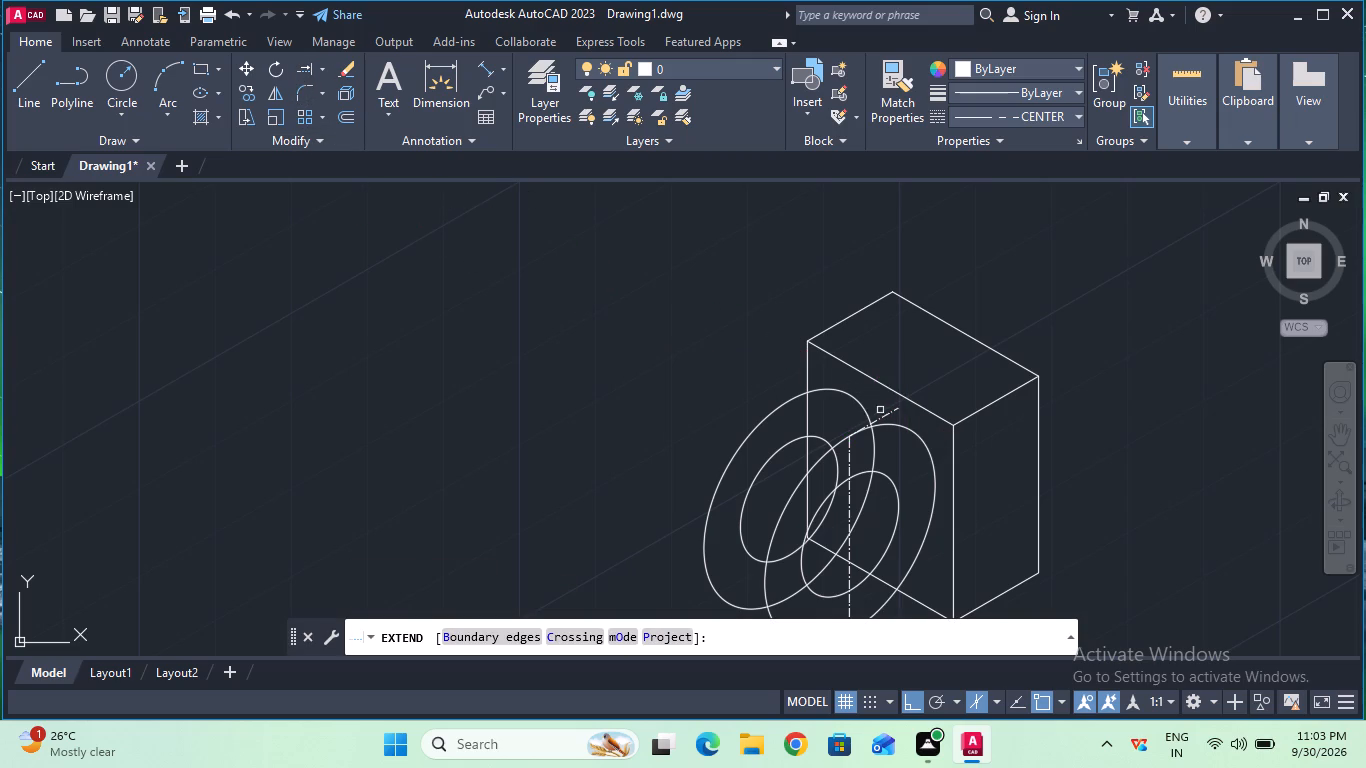
click(886, 411)
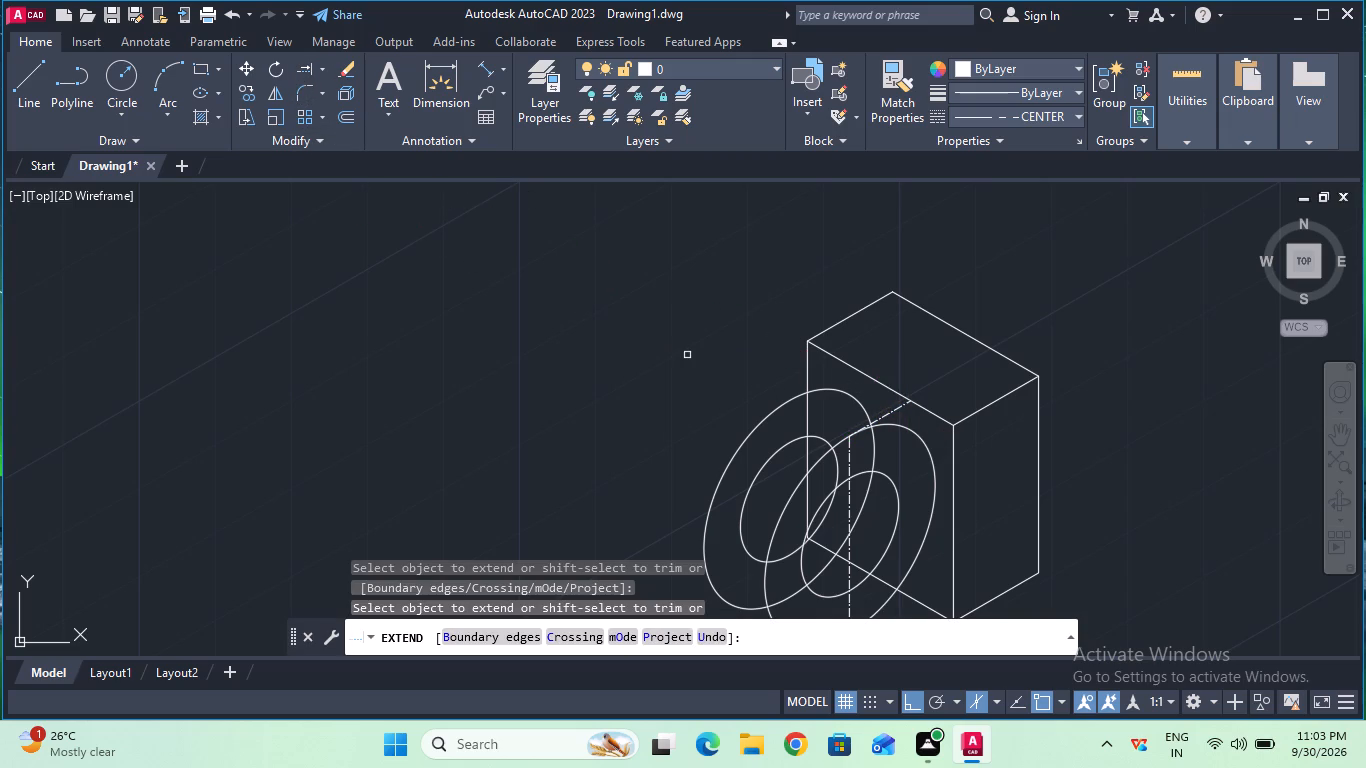
key(Escape)
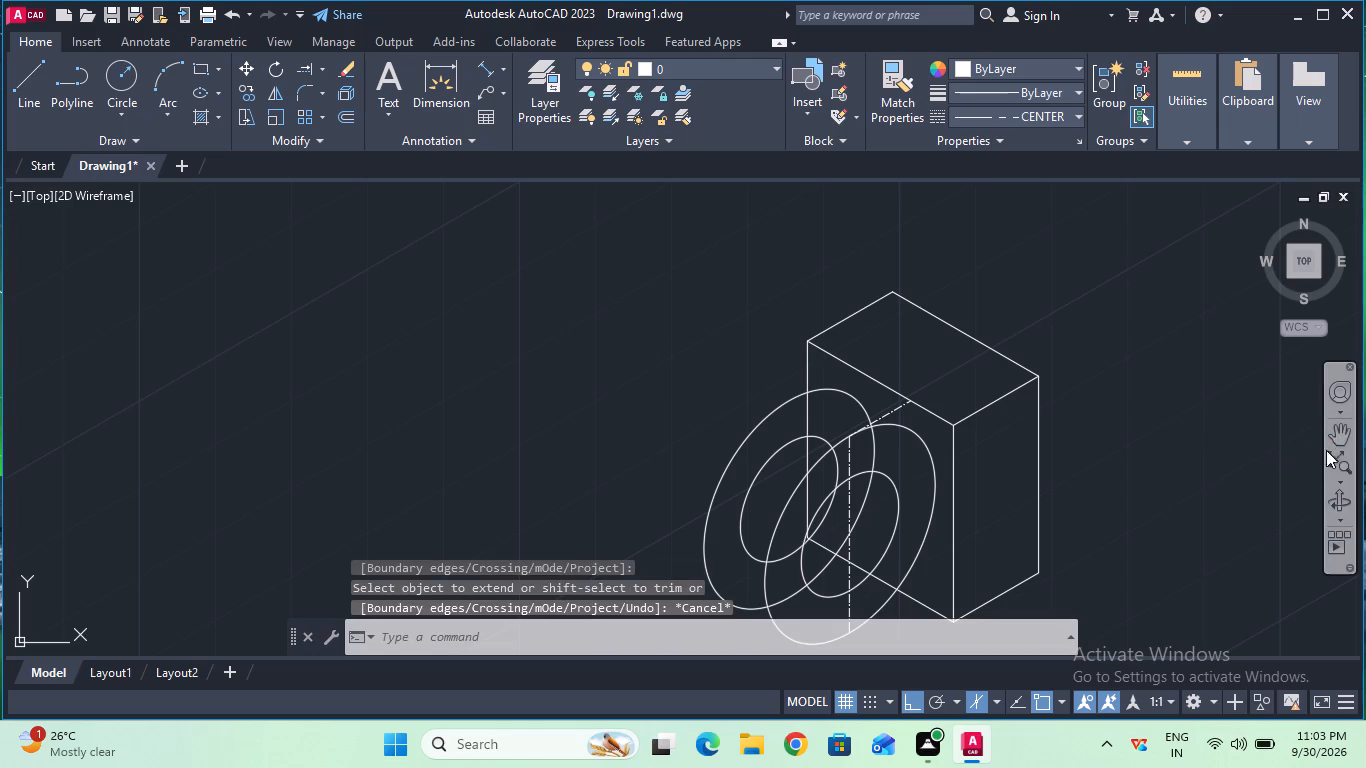
Draw an 8 mm centre line at 30° from the vertical centre line's lower end and extend it to the block's bottom front edge.
click(1334, 439)
drag(1036, 526, 1012, 415)
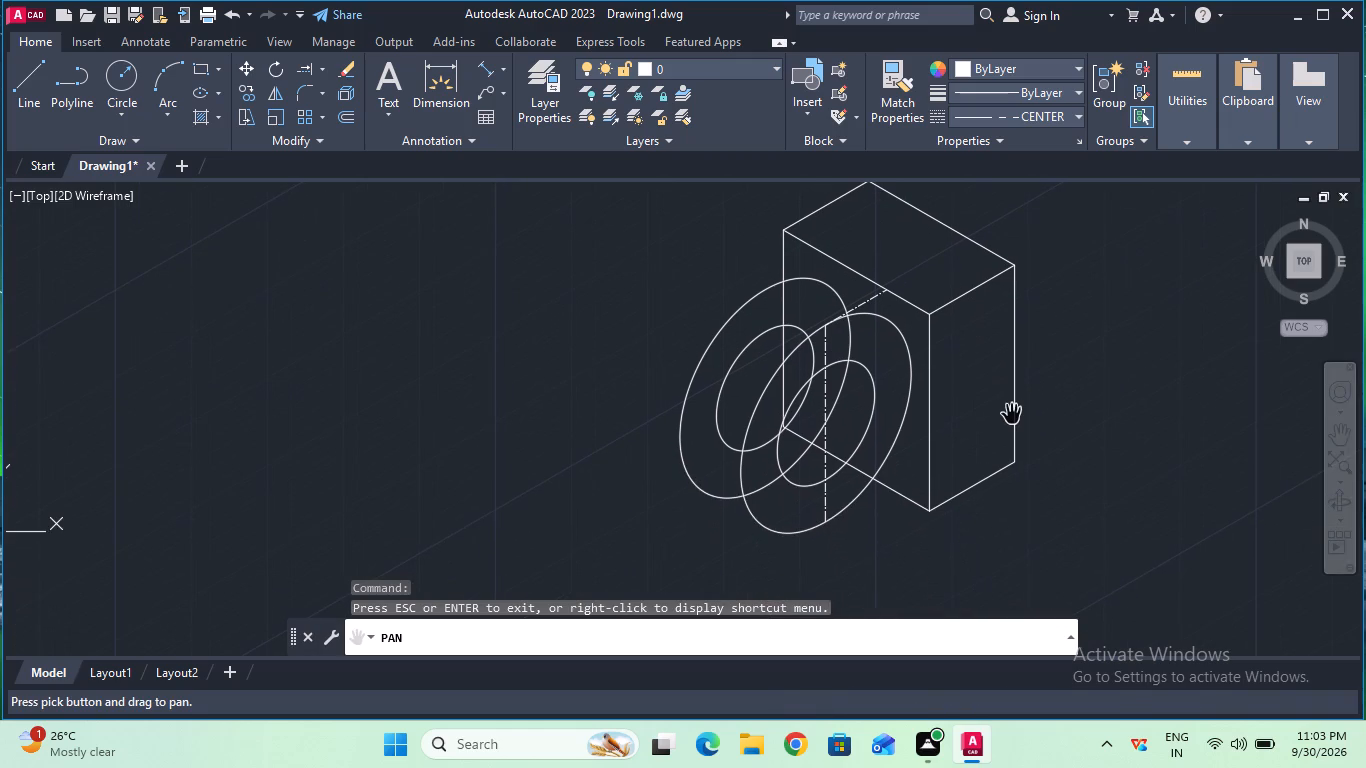
key(Escape)
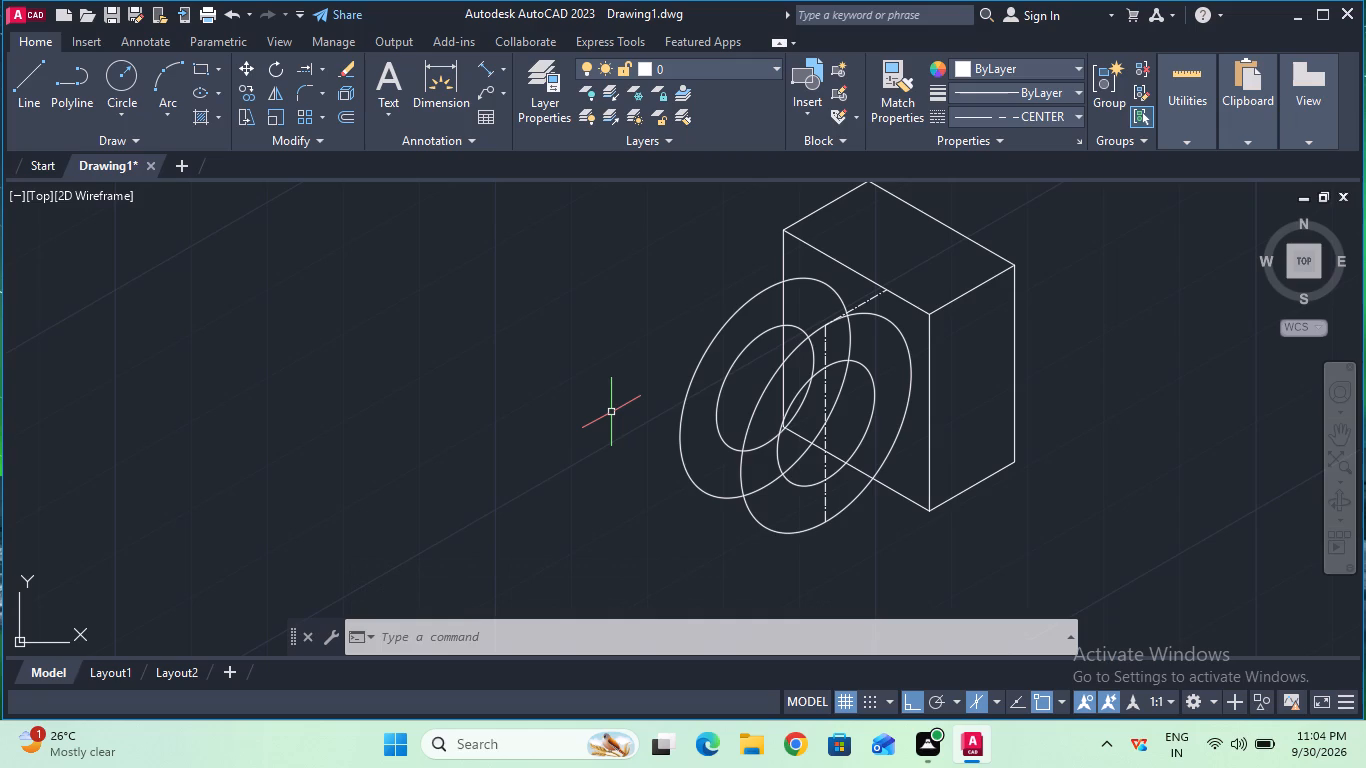
click(39, 105)
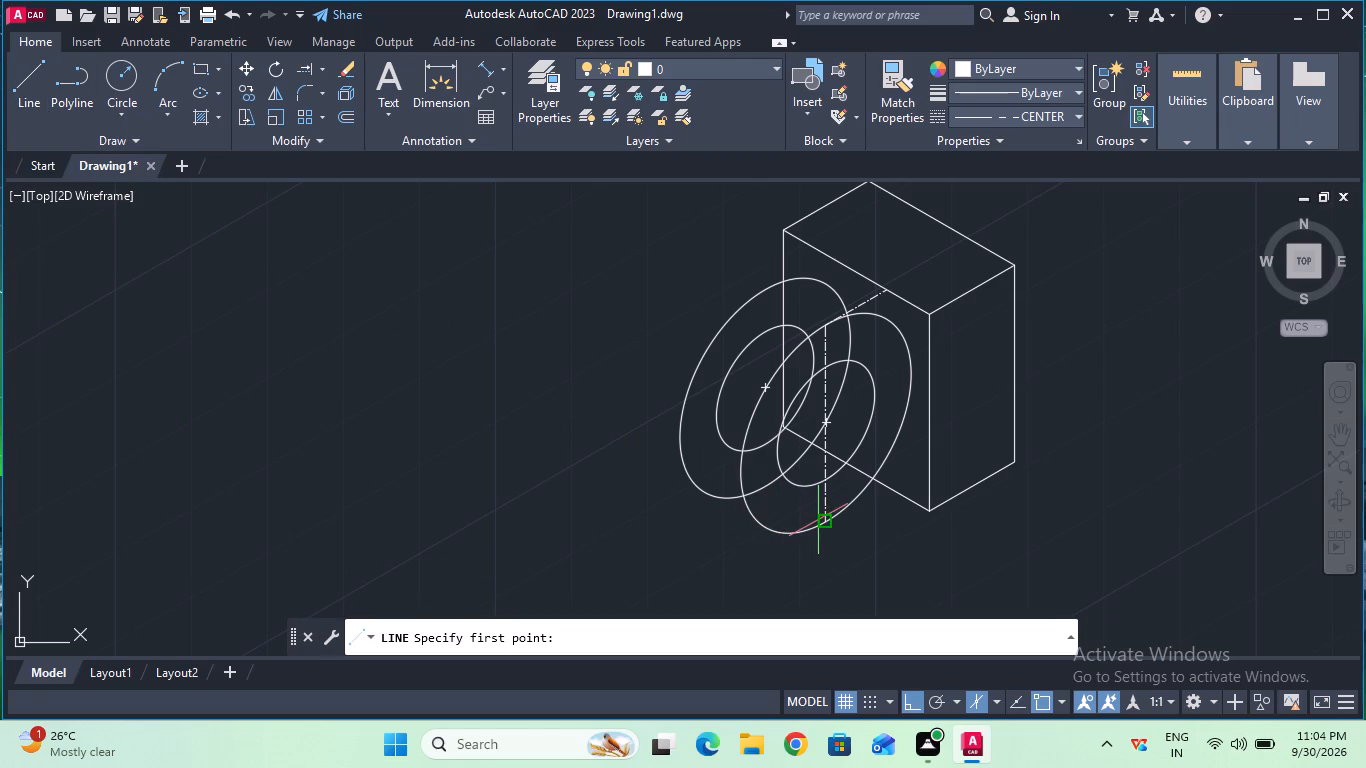
click(823, 522)
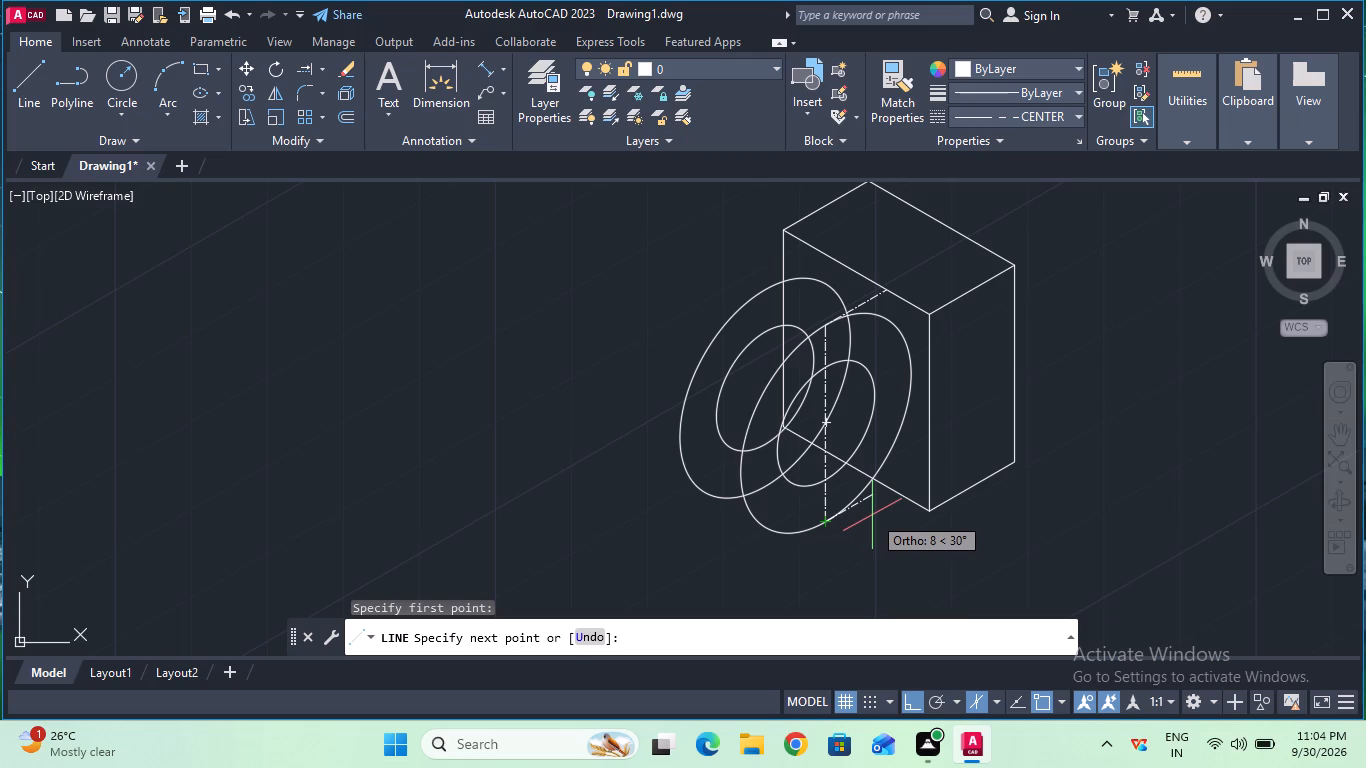
key(8)
key(Return)
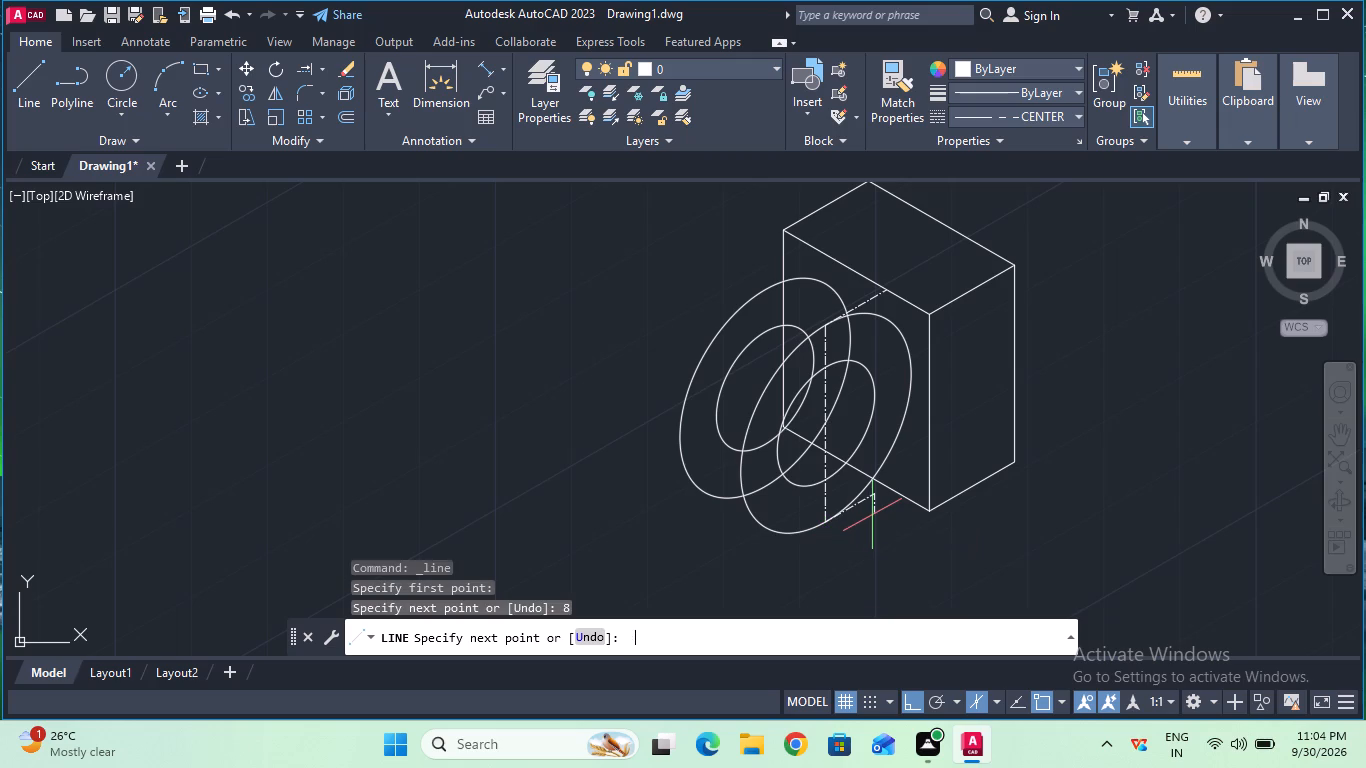
key(Escape)
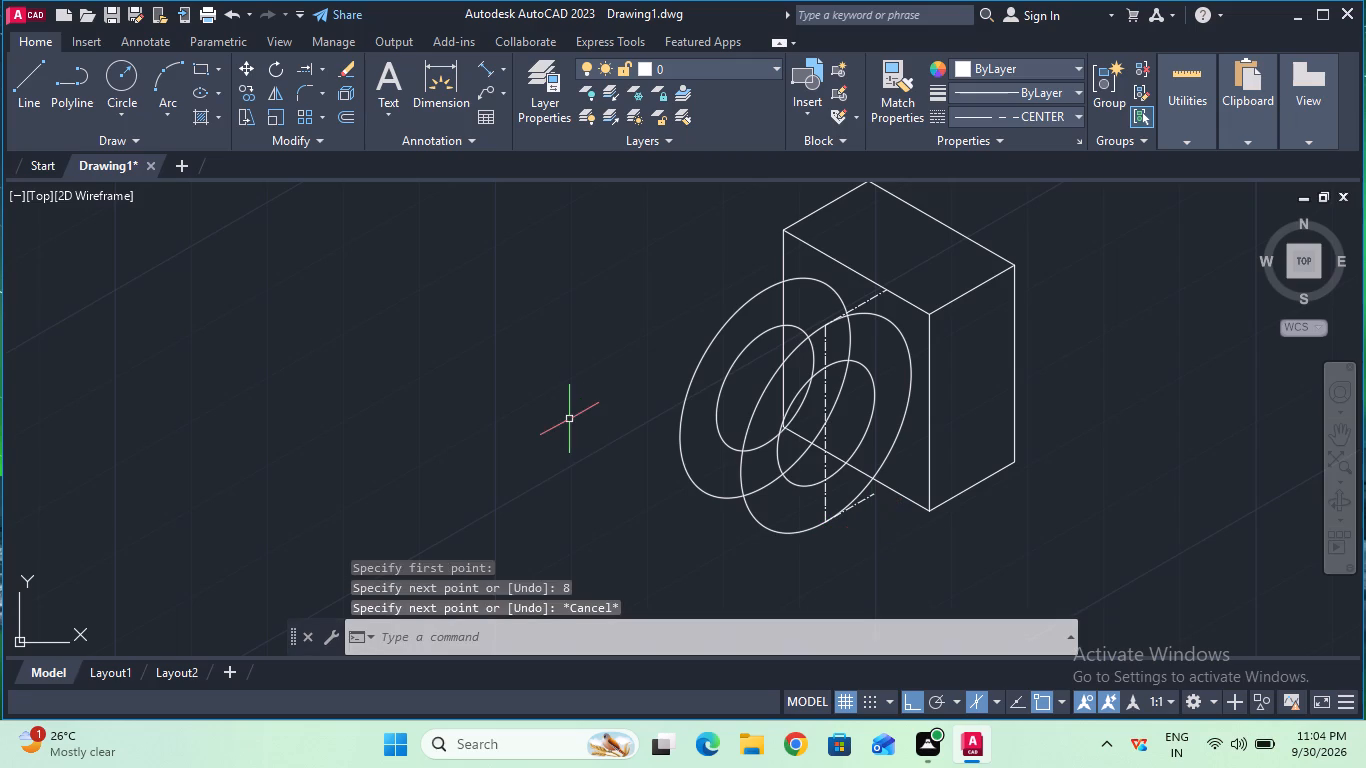
click(312, 73)
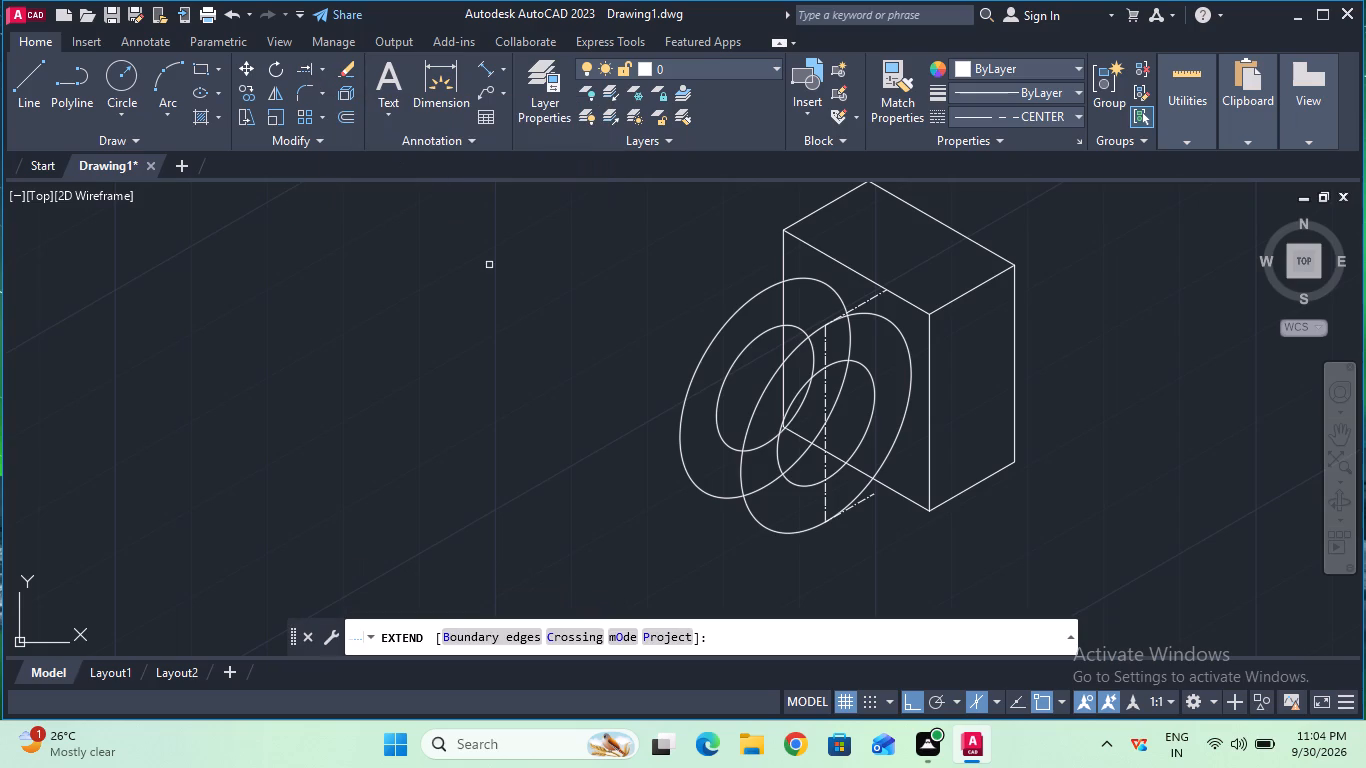
click(871, 499)
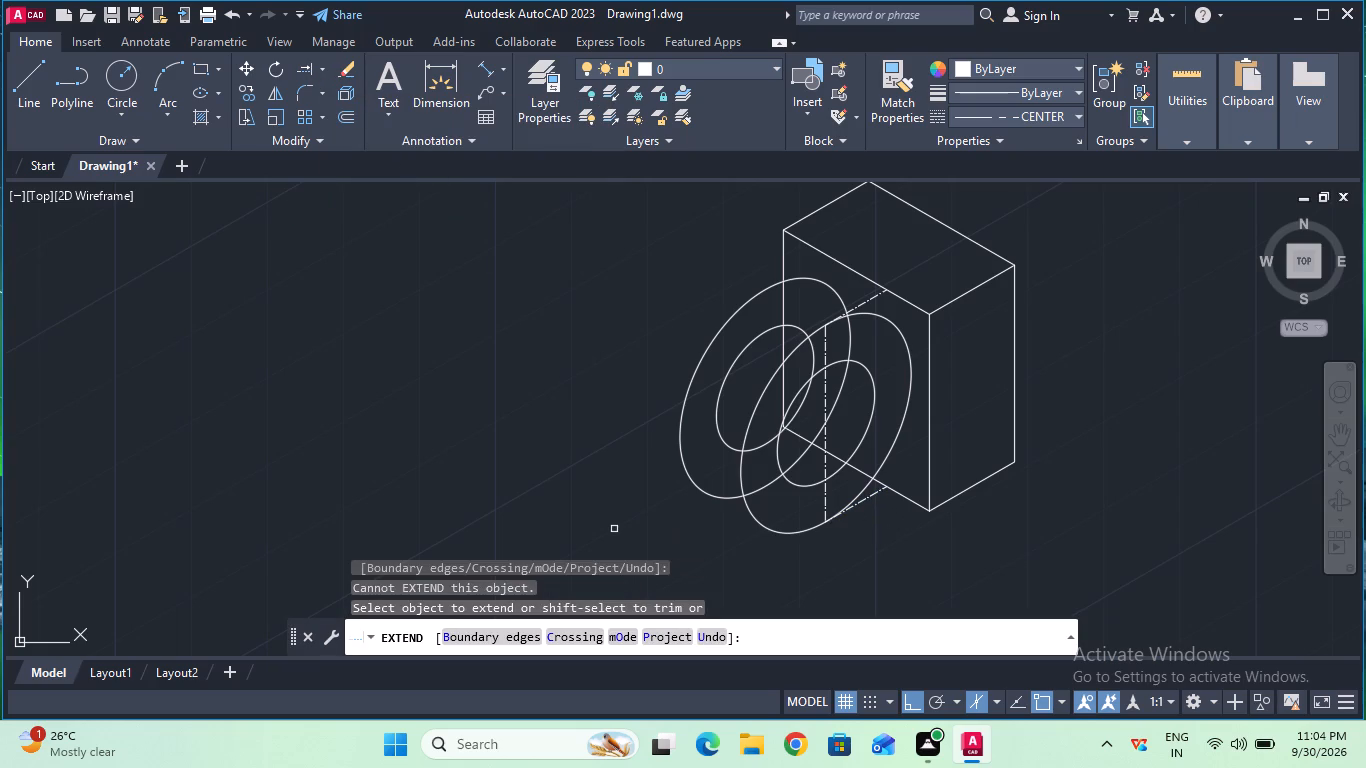
key(Escape)
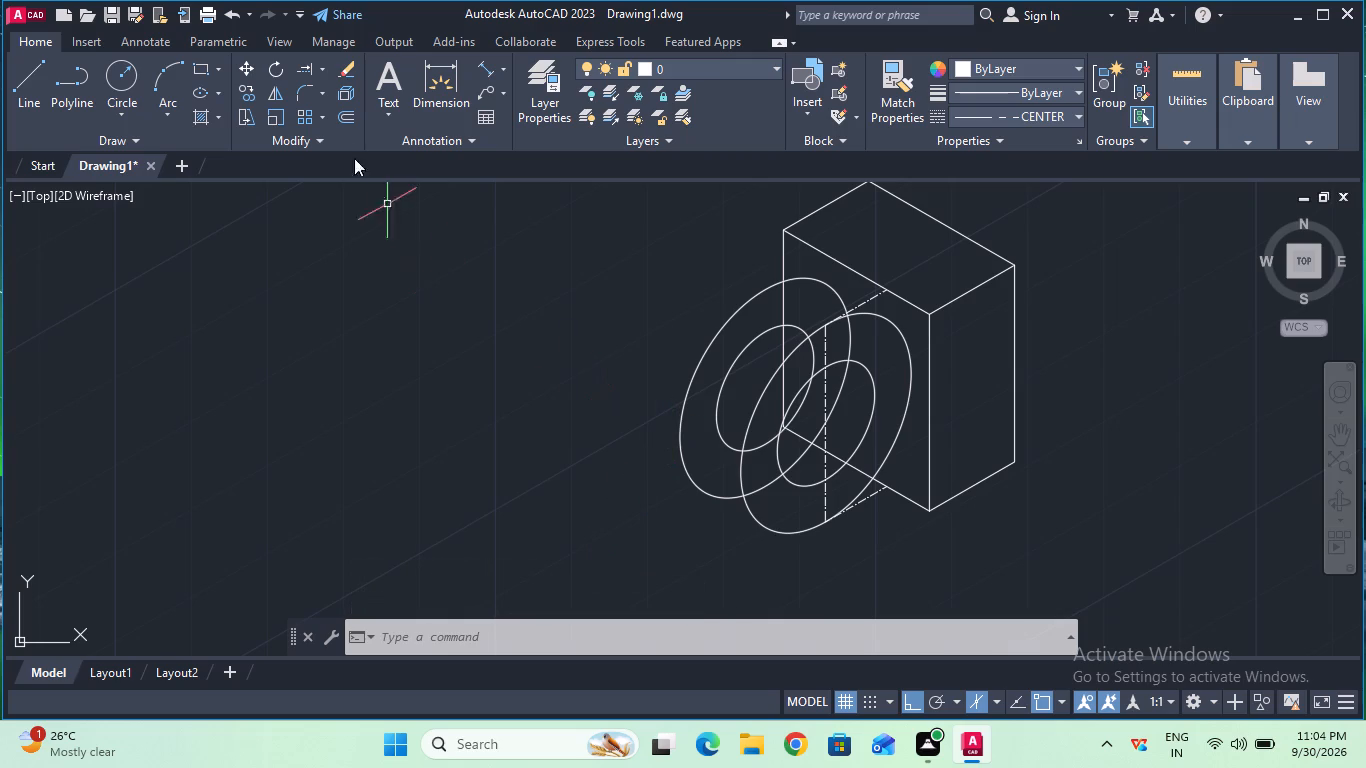
Trim away the half of the lower-right 8 mm radius isocircle on the side of the vertical centre line facing away from the block.
click(324, 69)
click(334, 105)
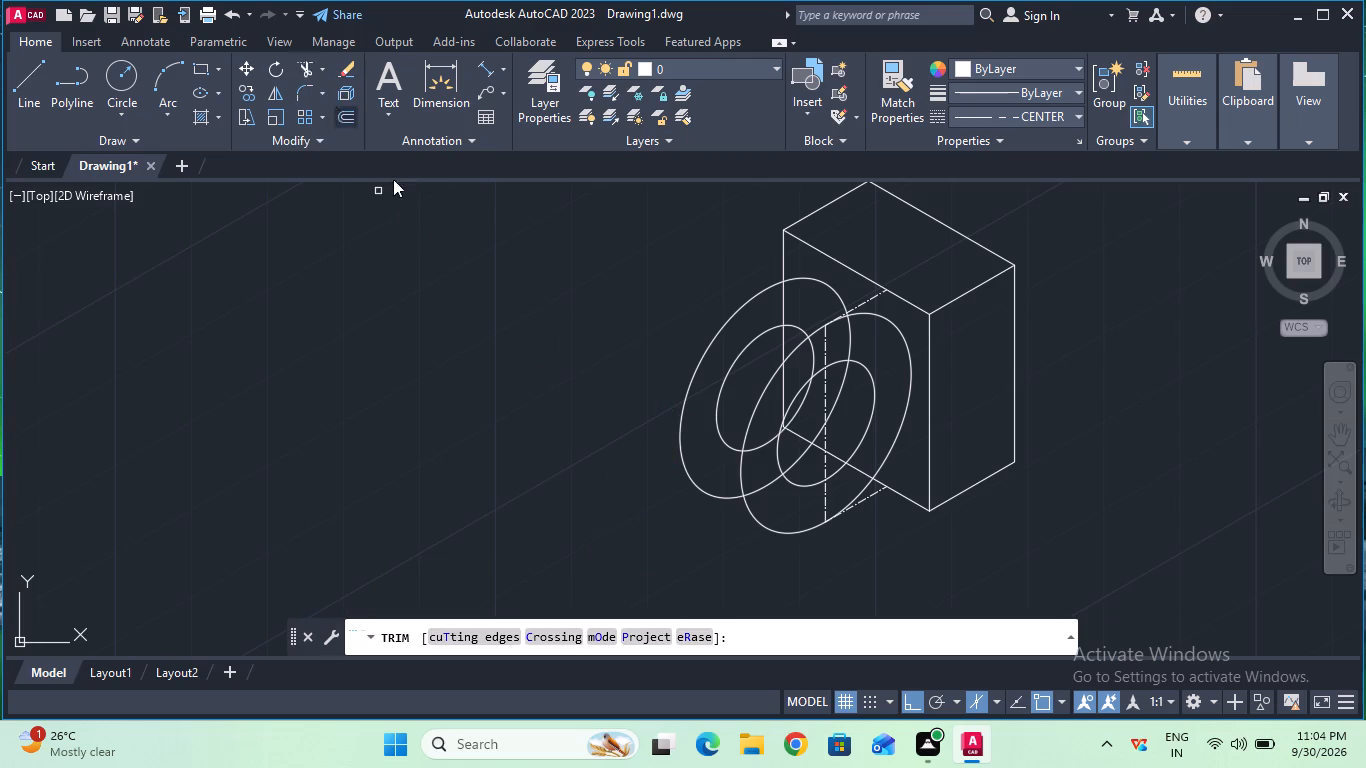
click(763, 556)
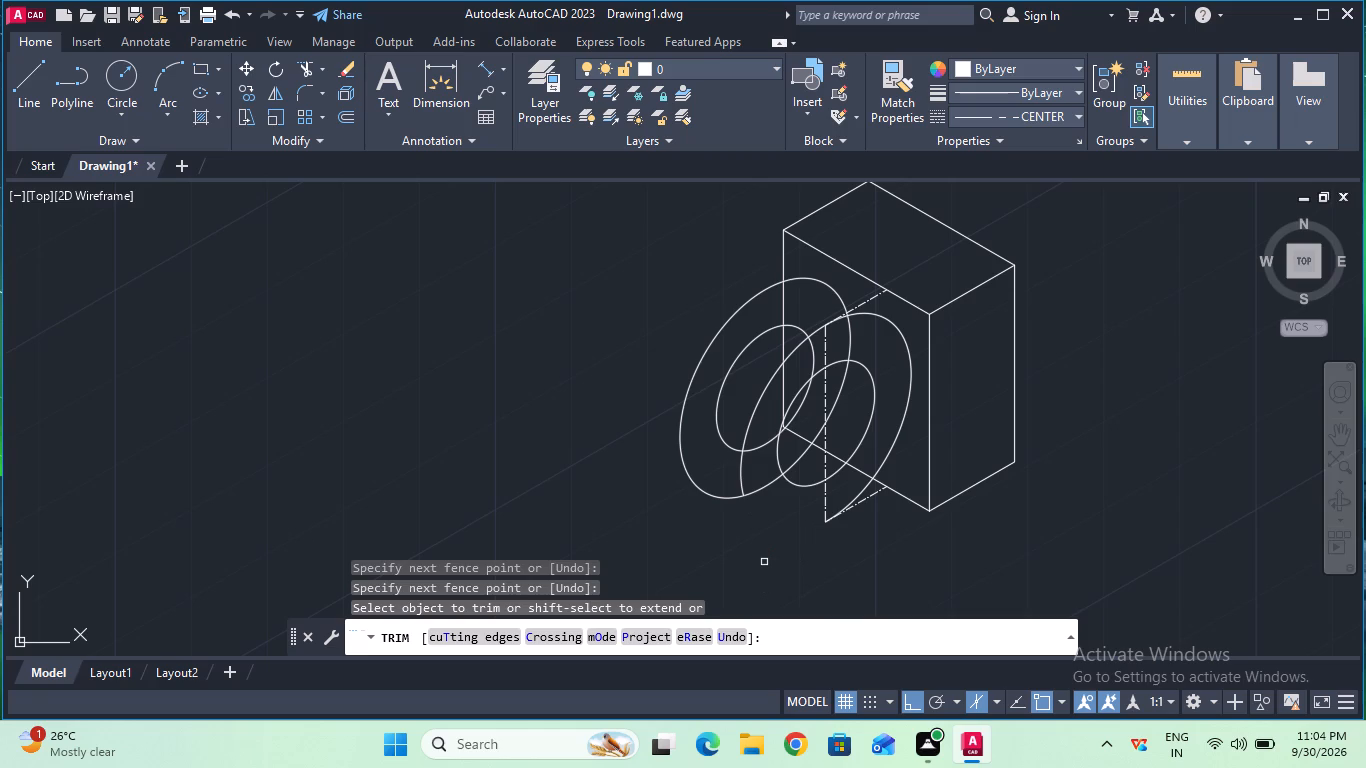
key(ctrl+z)
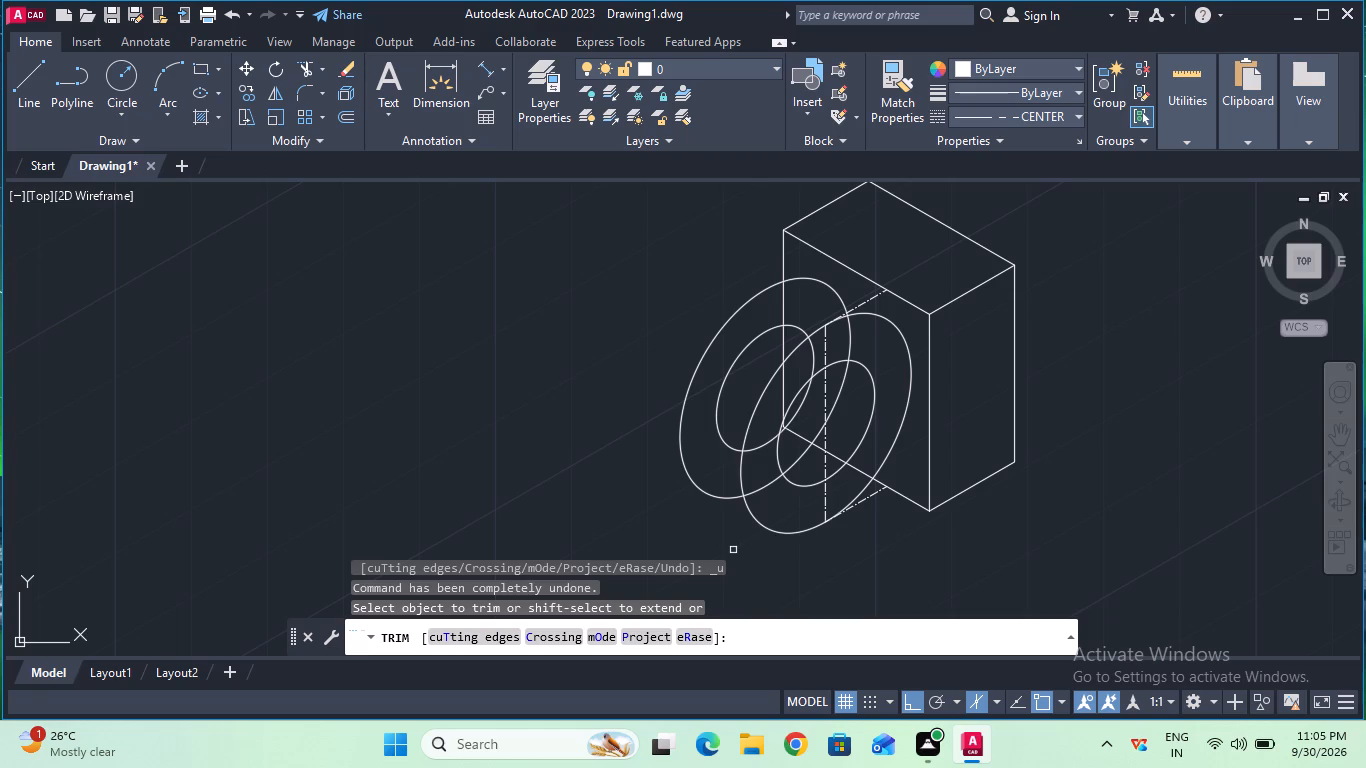
click(795, 482)
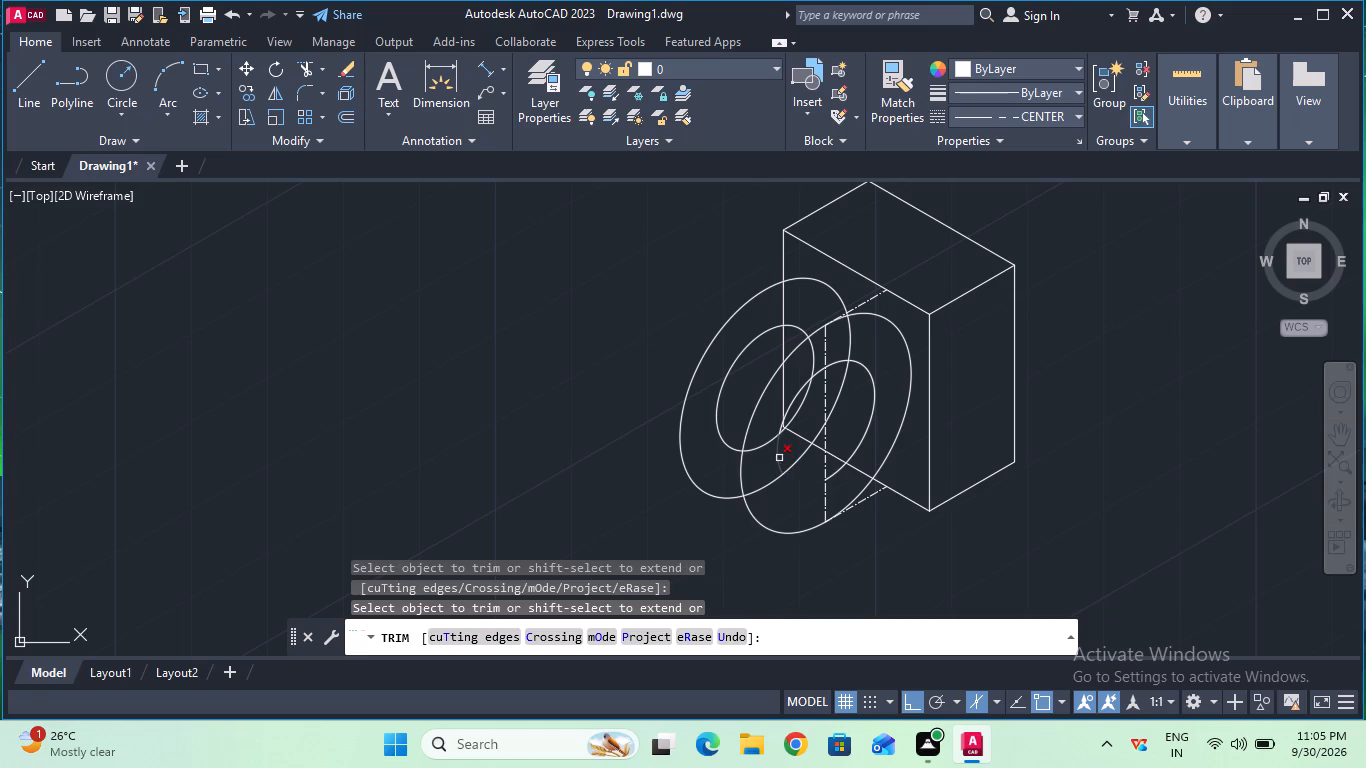
click(779, 458)
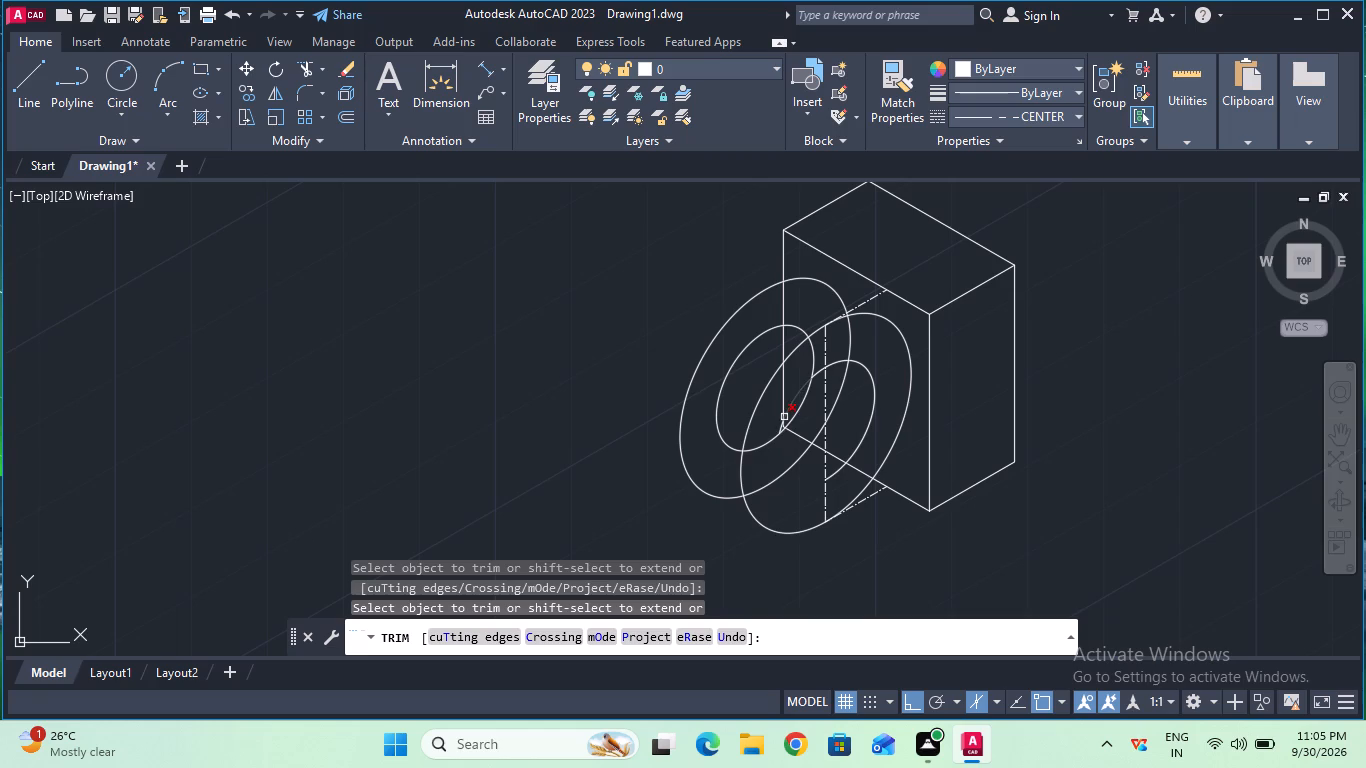
ctrl+scroll(784, 417, up, 2)
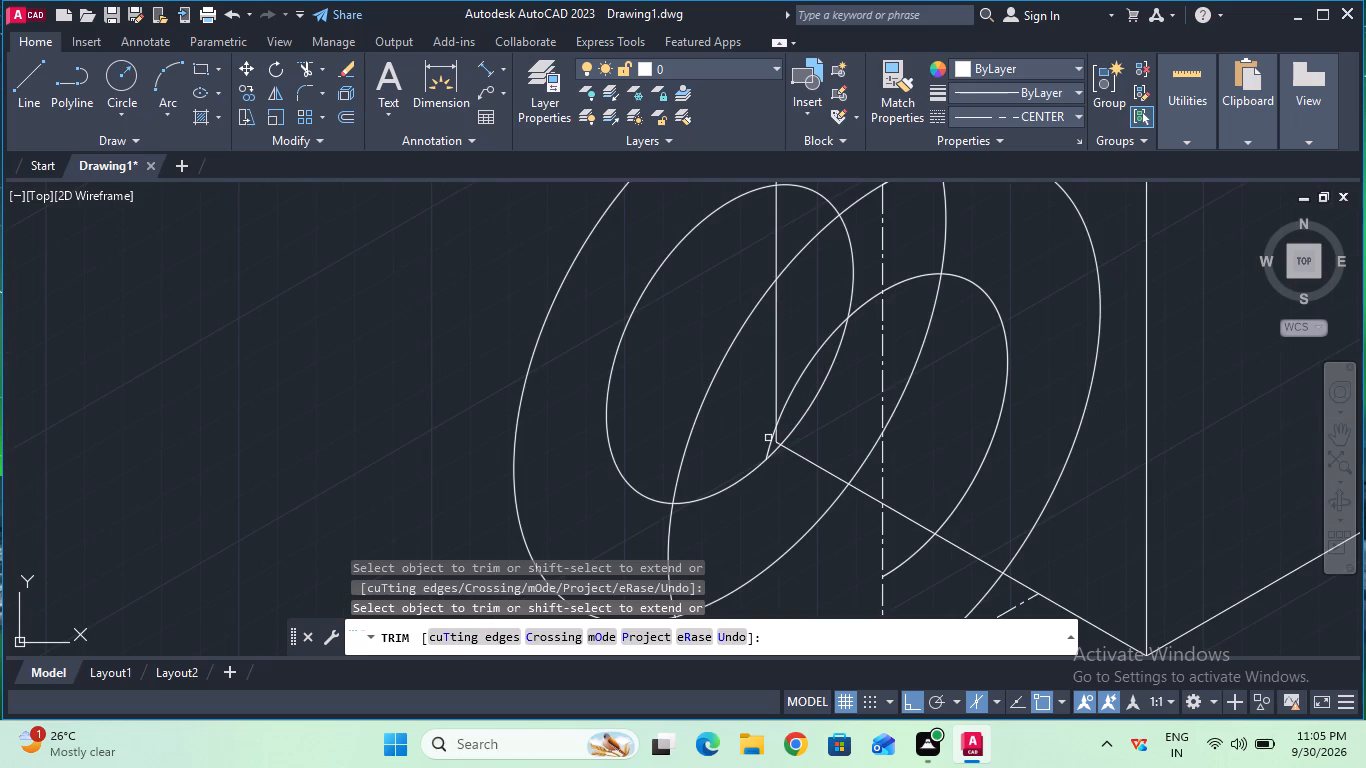
click(769, 440)
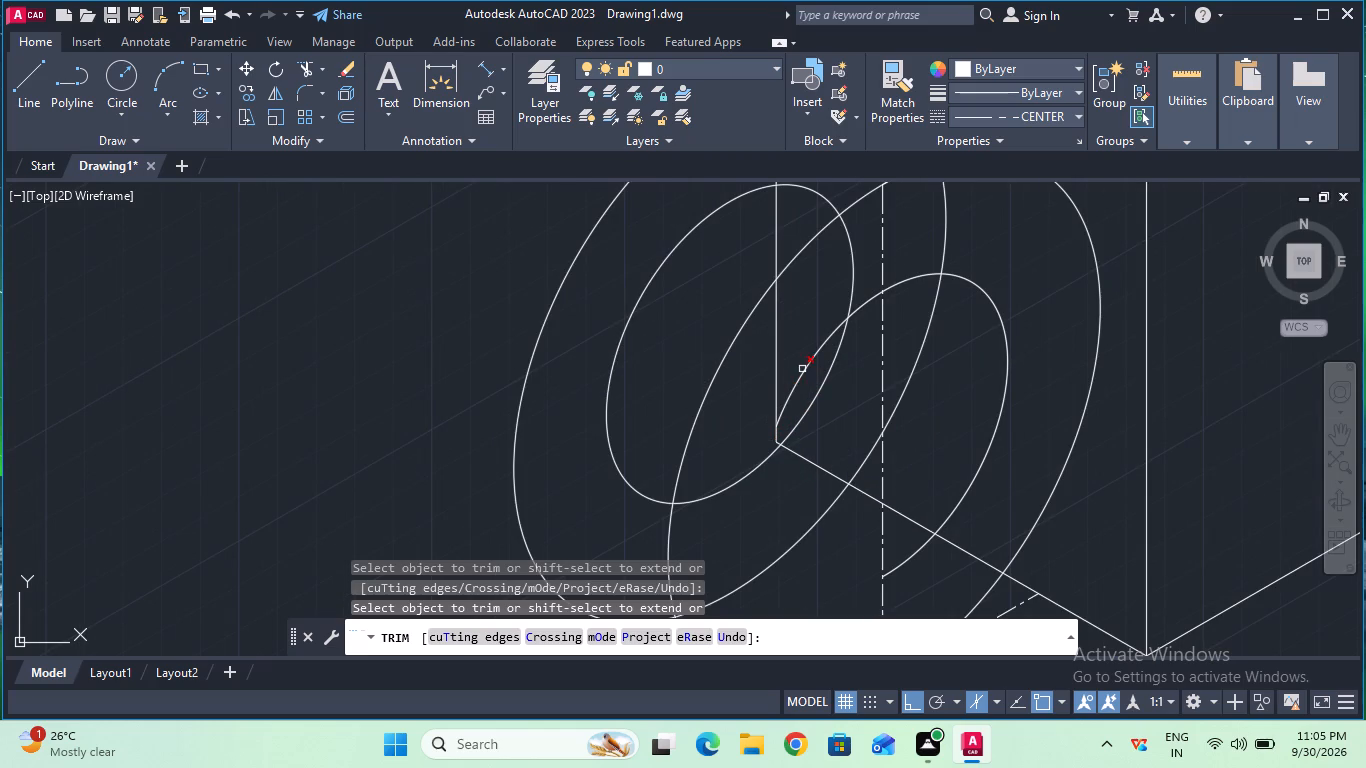
click(802, 369)
click(866, 306)
ctrl+scroll(865, 307, down, 1)
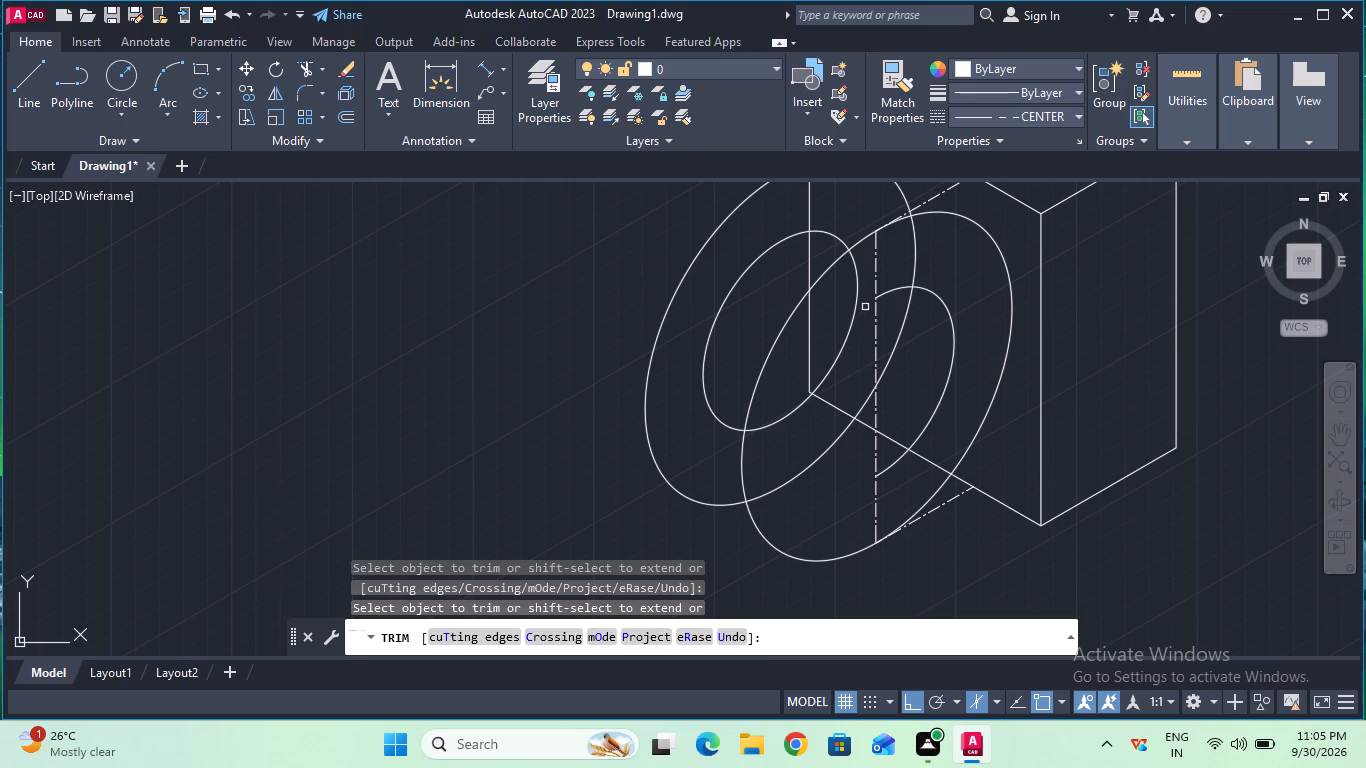
key(Escape)
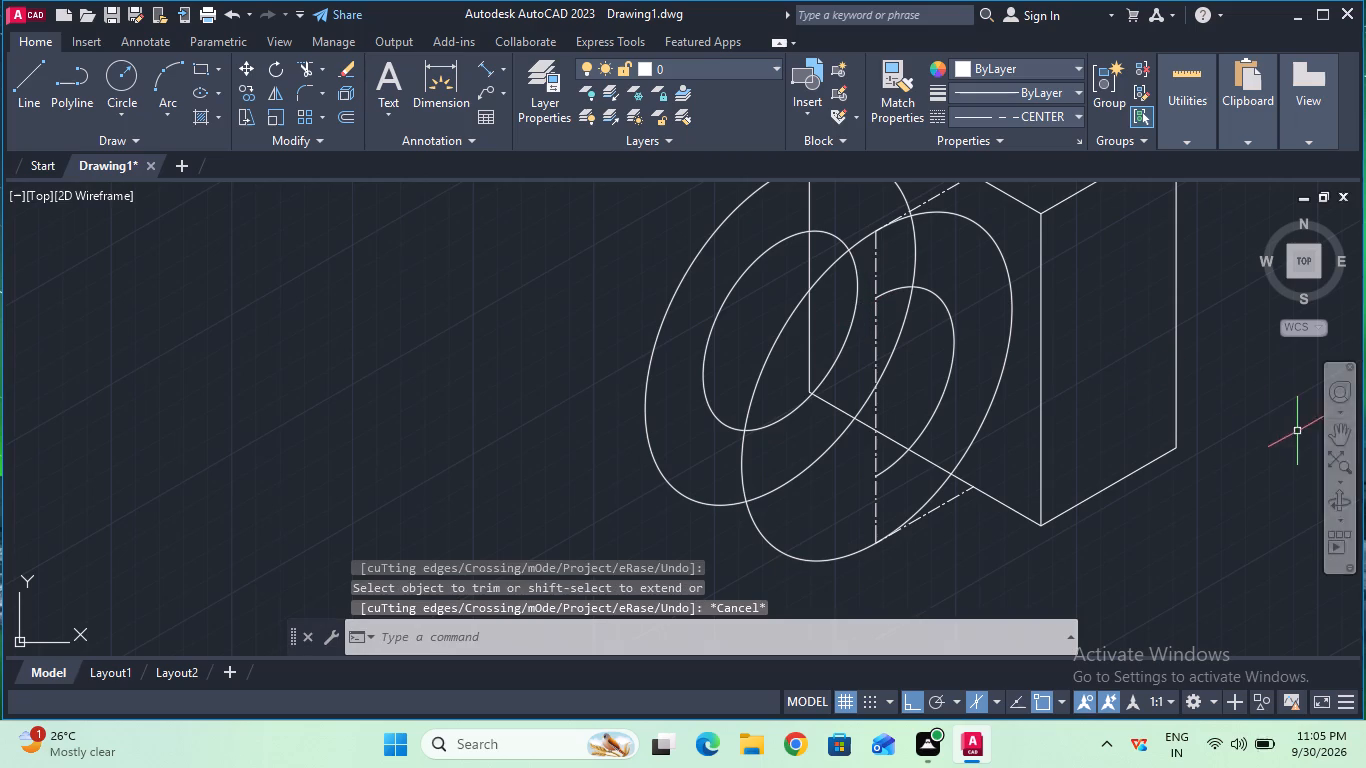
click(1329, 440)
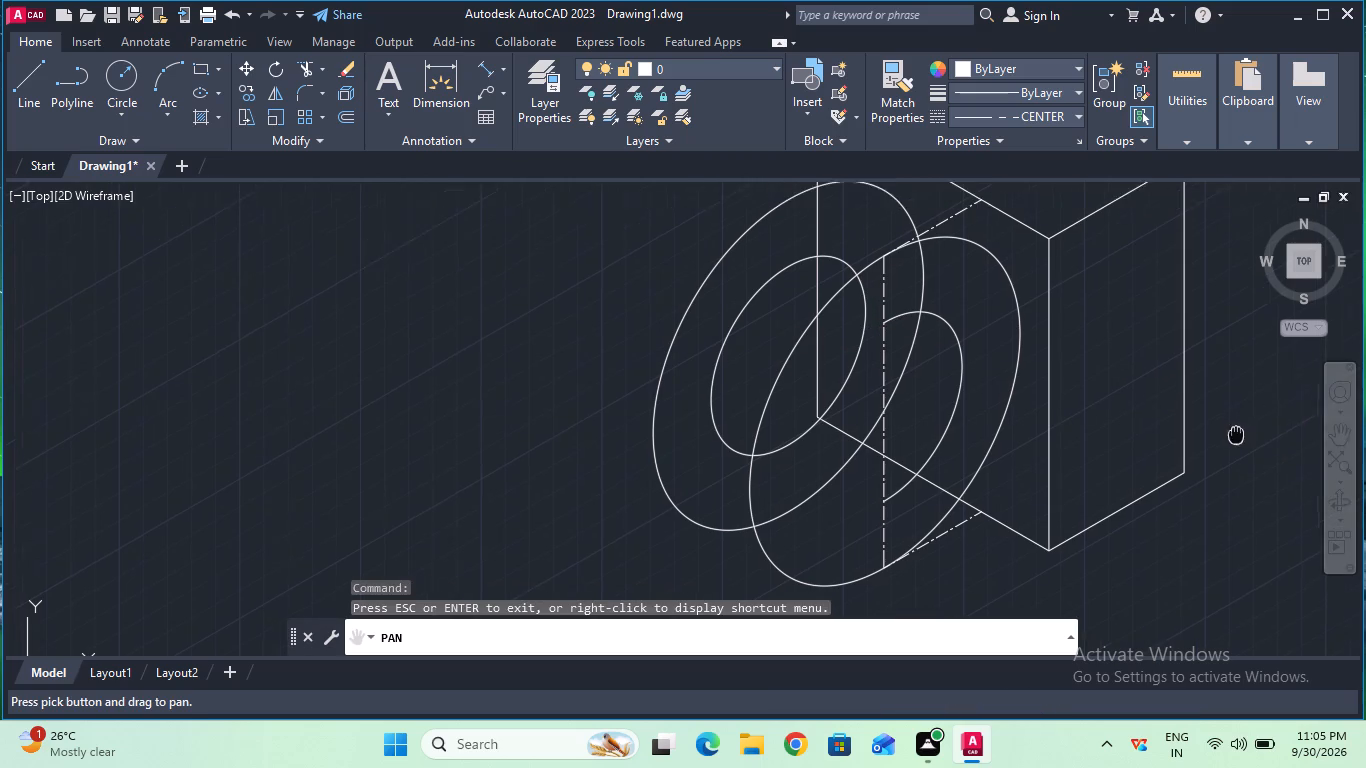
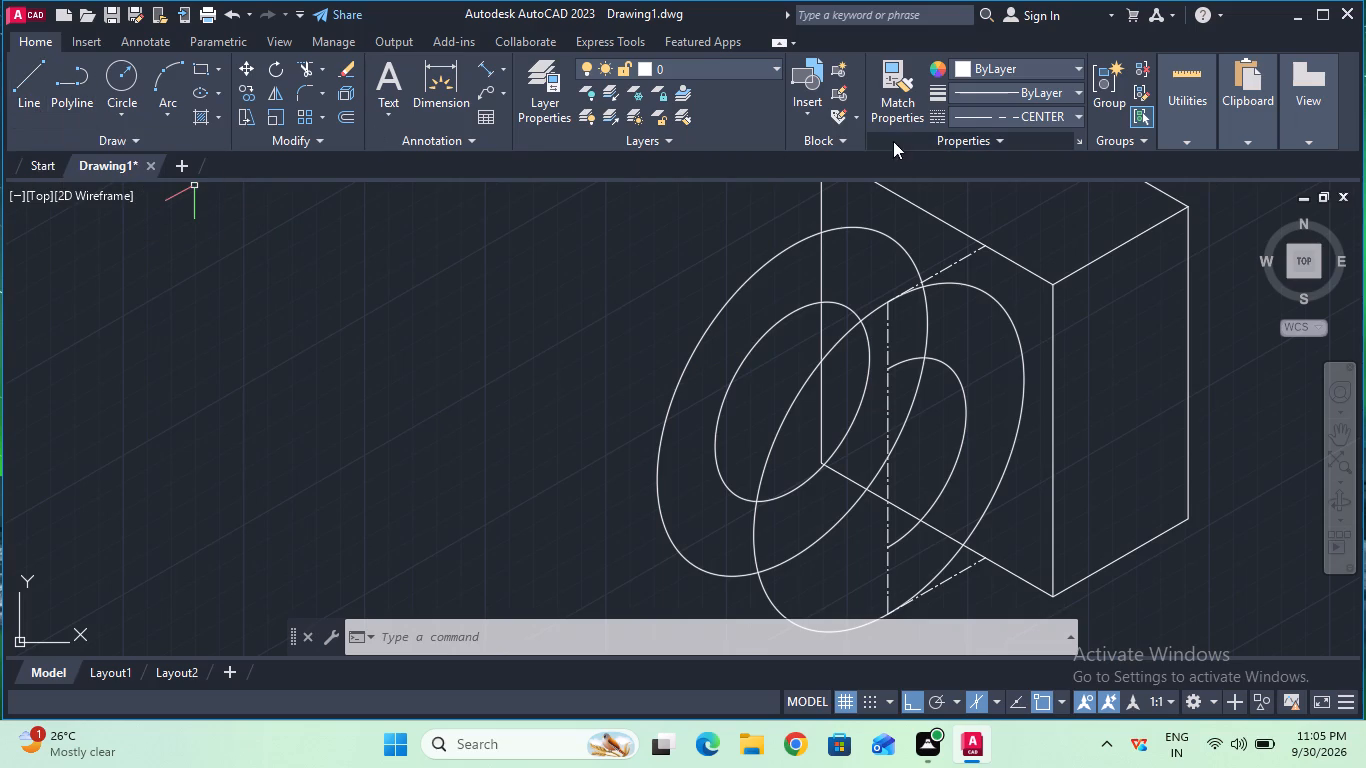
With the linetype set to ByBlock, draw a 28 mm vertical line on the block face joining the ends of the two slanted centre lines.
click(968, 109)
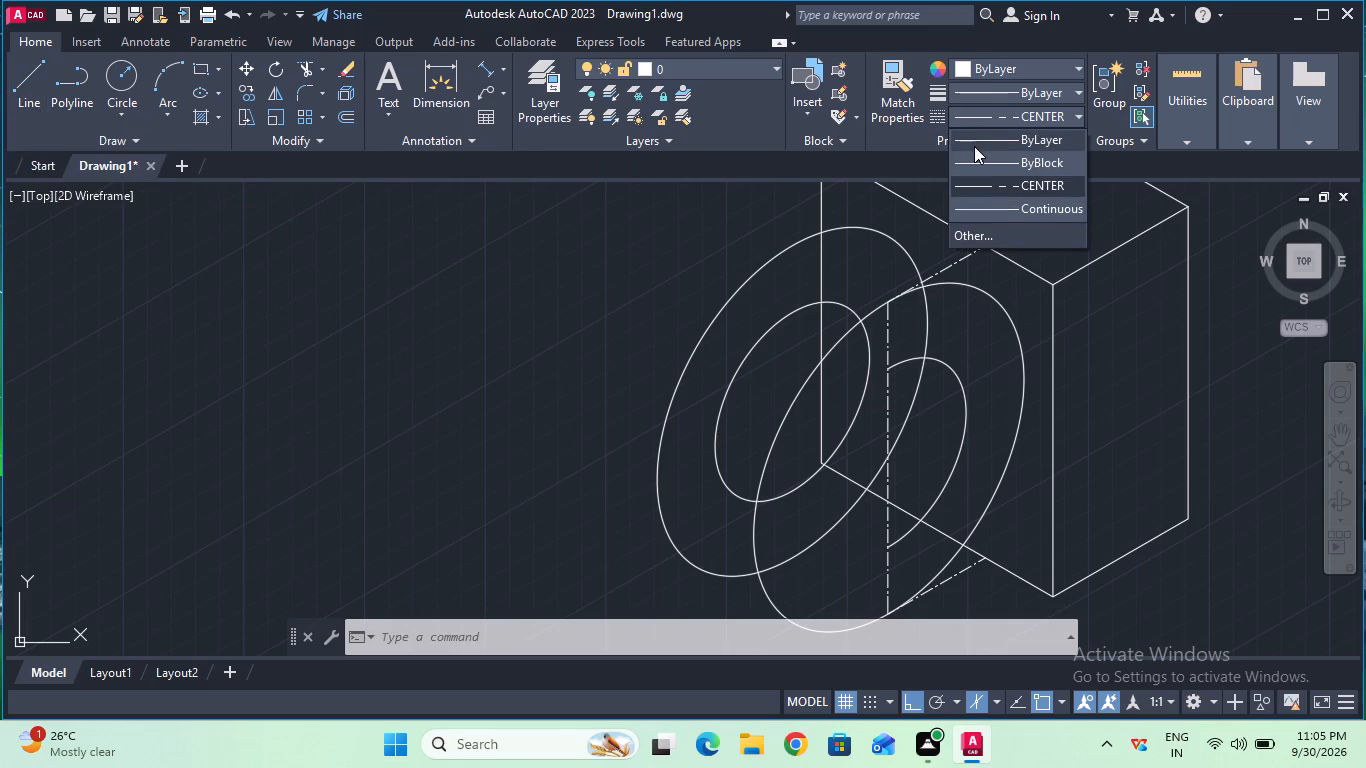
click(975, 157)
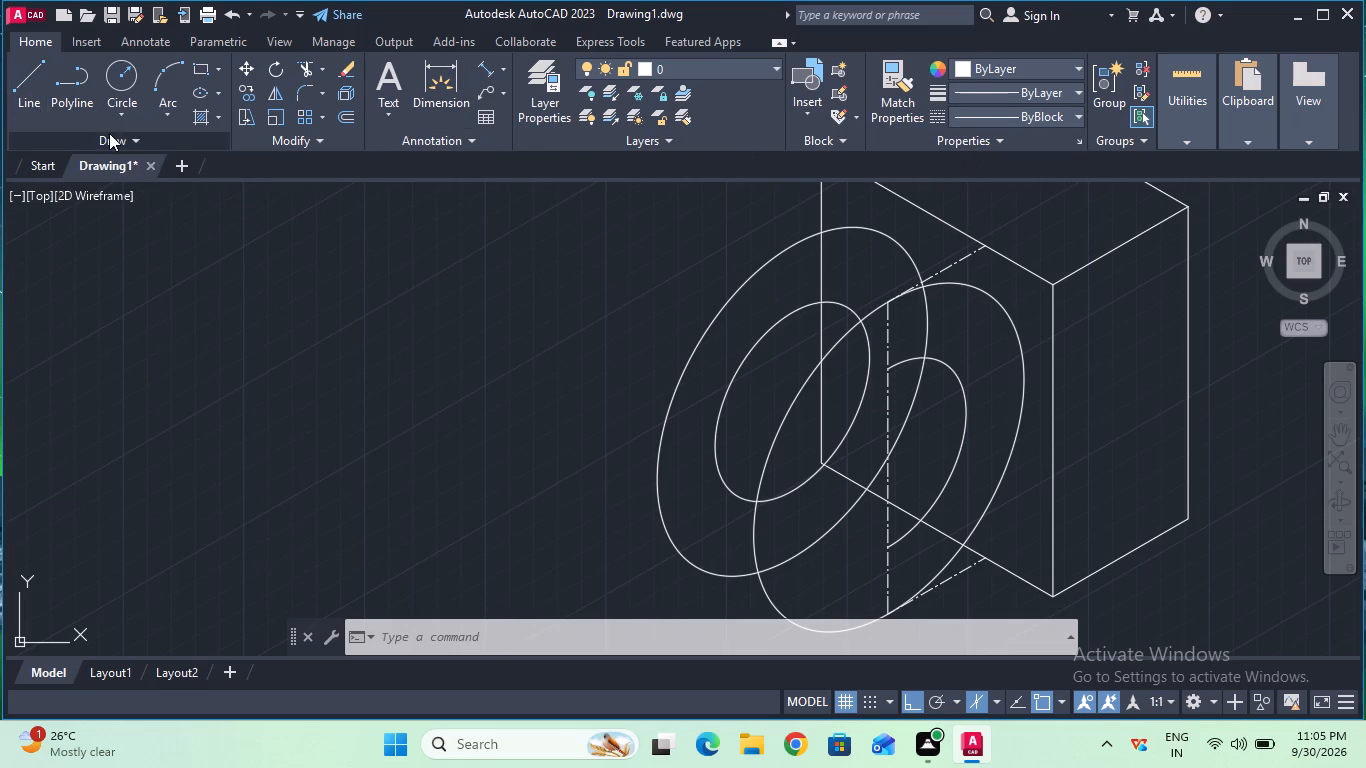
click(24, 106)
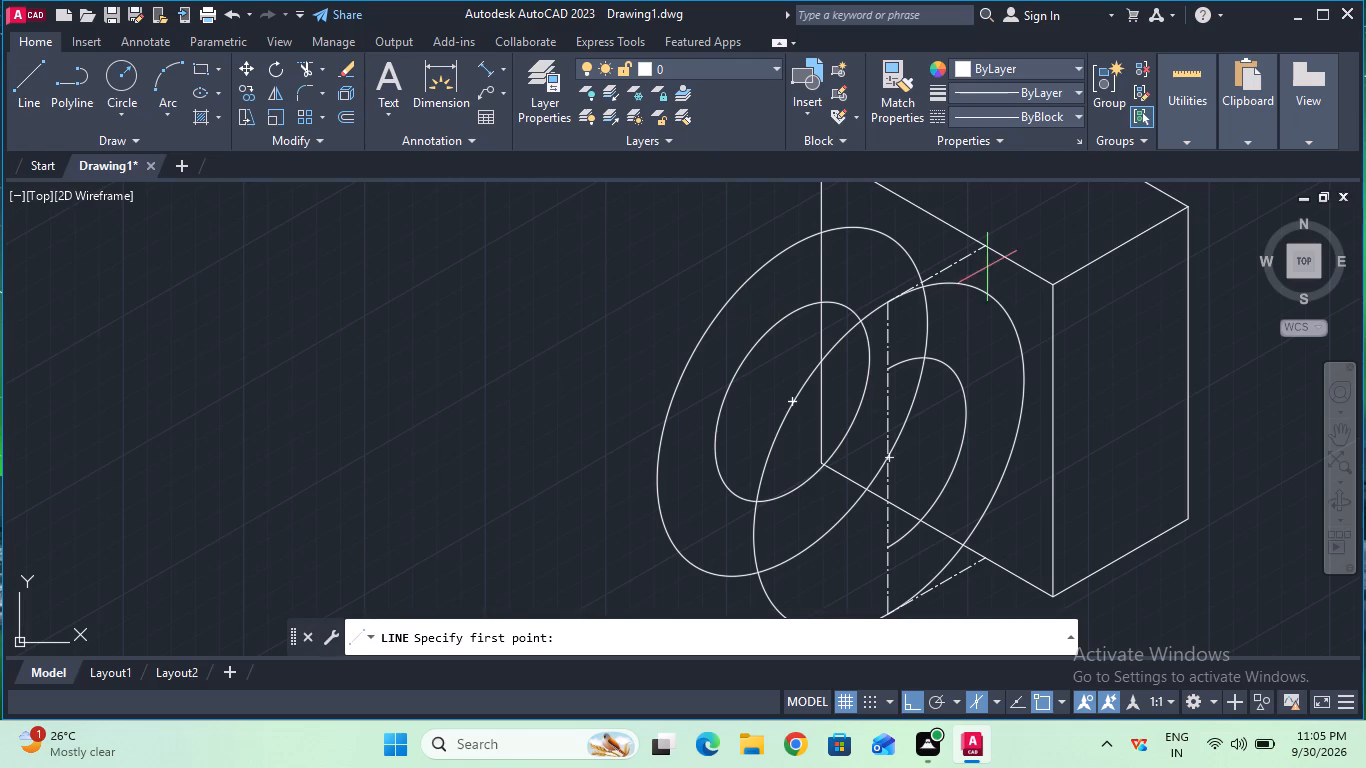
click(981, 243)
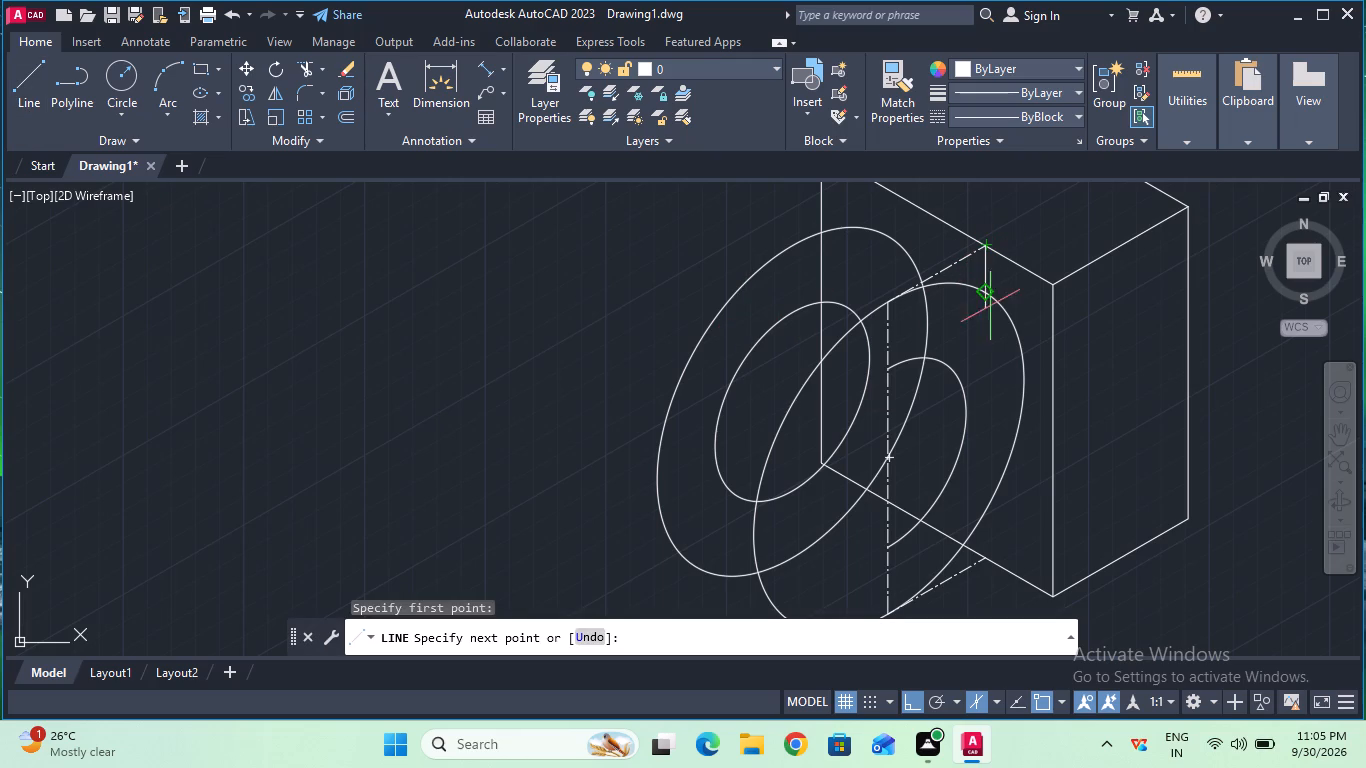
click(988, 553)
key(Escape)
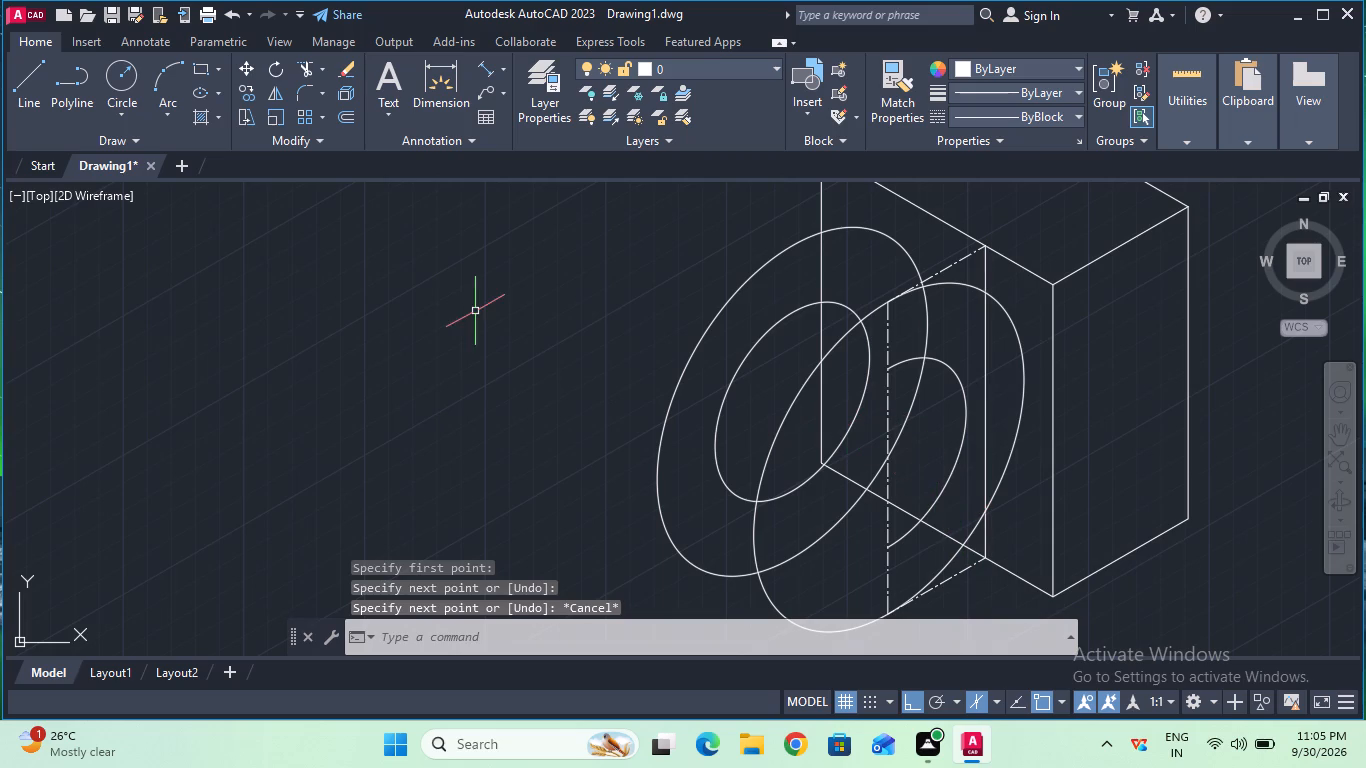
Trim away the part of the lower-right 14 mm radius isocircle on the block side of the vertical centre line.
click(306, 68)
click(959, 285)
click(1008, 313)
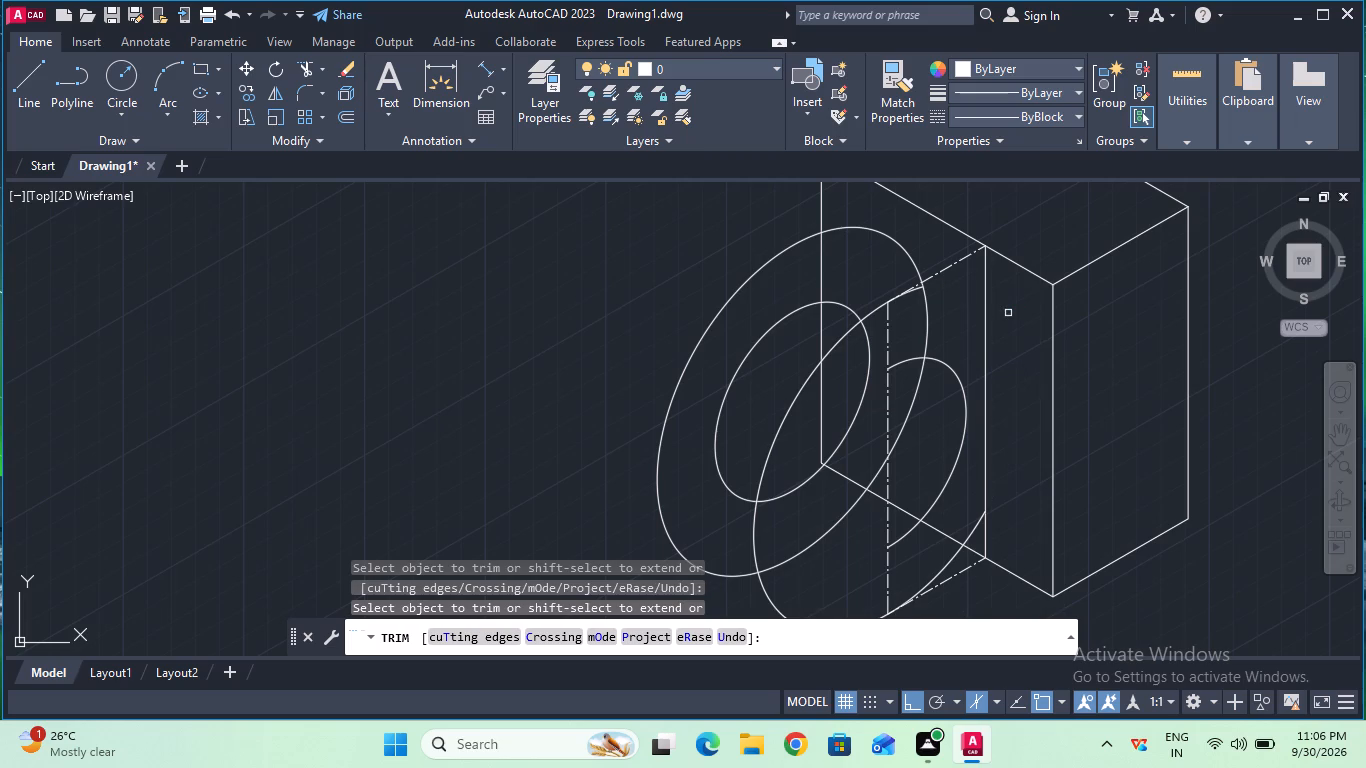
click(974, 537)
click(953, 559)
ctrl+scroll(906, 307, up, 1)
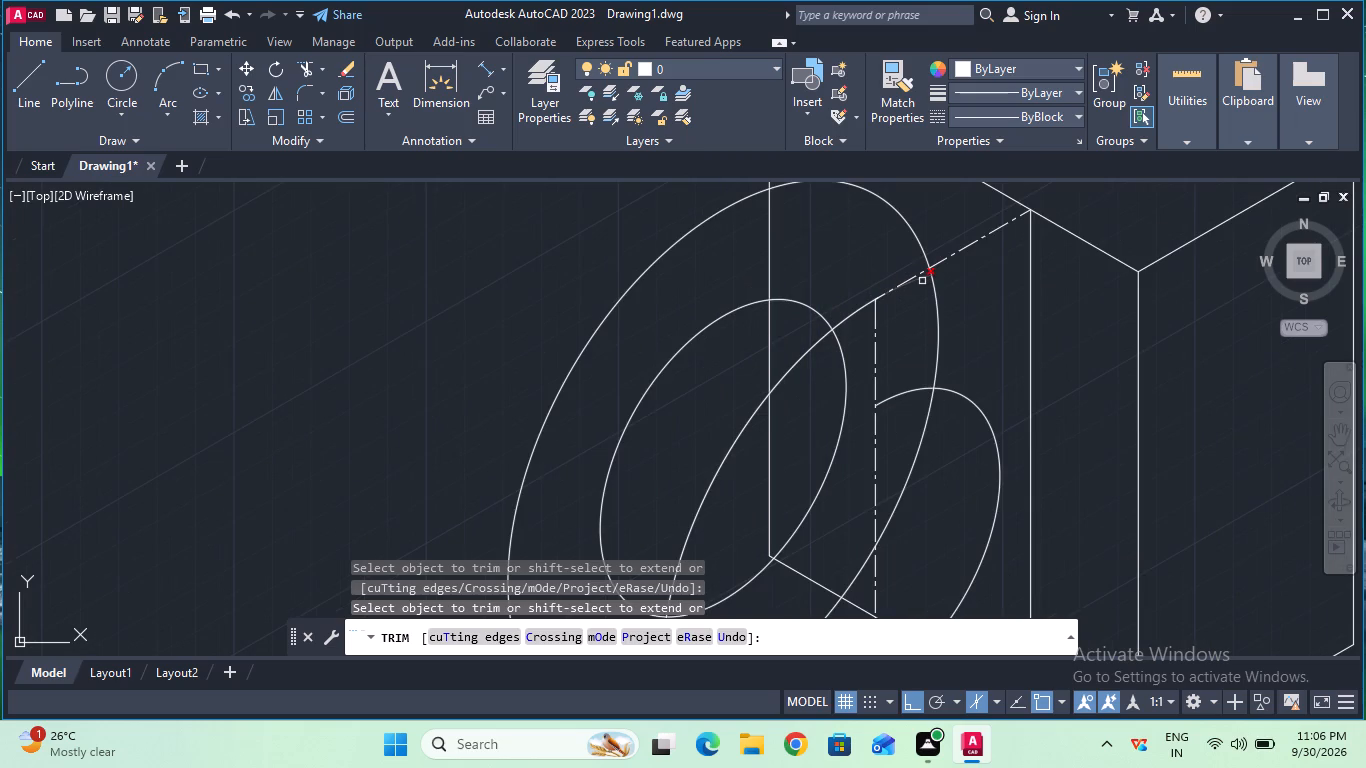
click(922, 281)
ctrl+scroll(900, 374, down, 1)
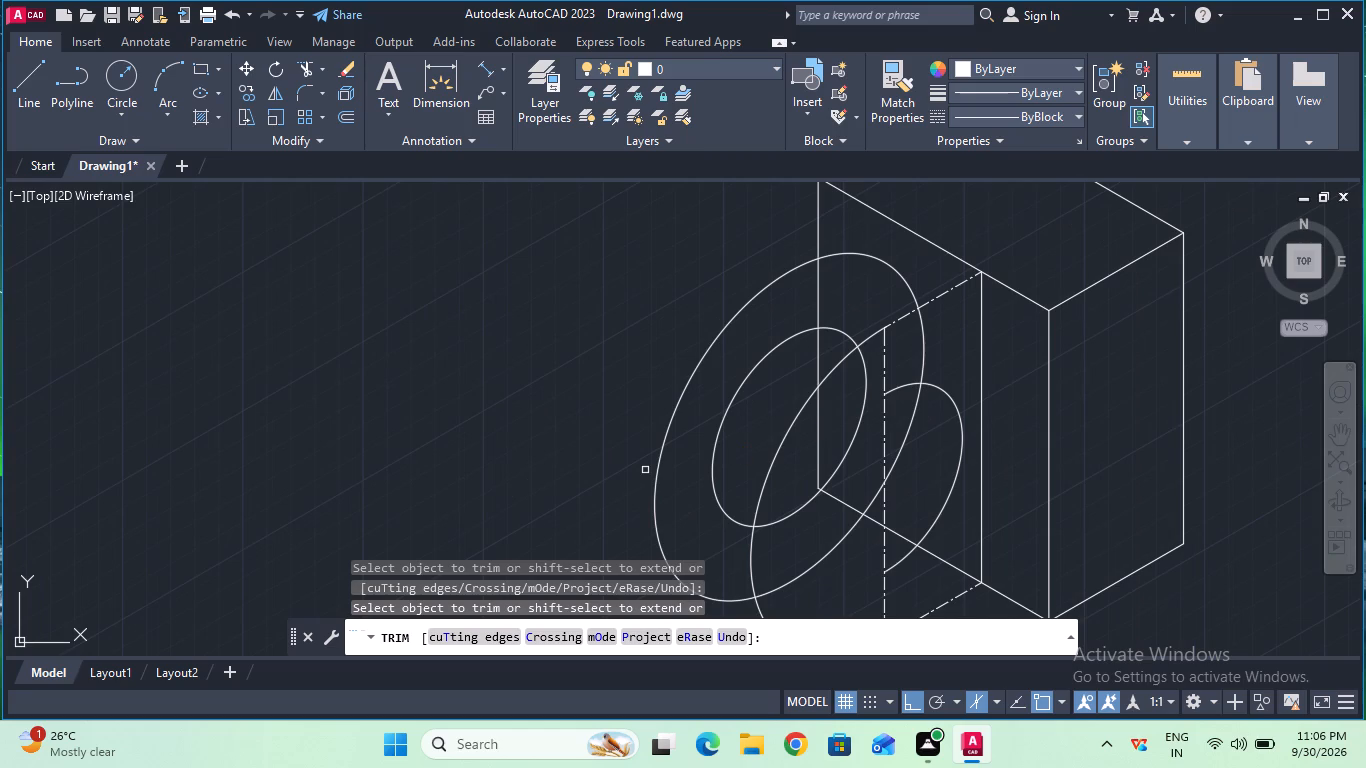
key(Escape)
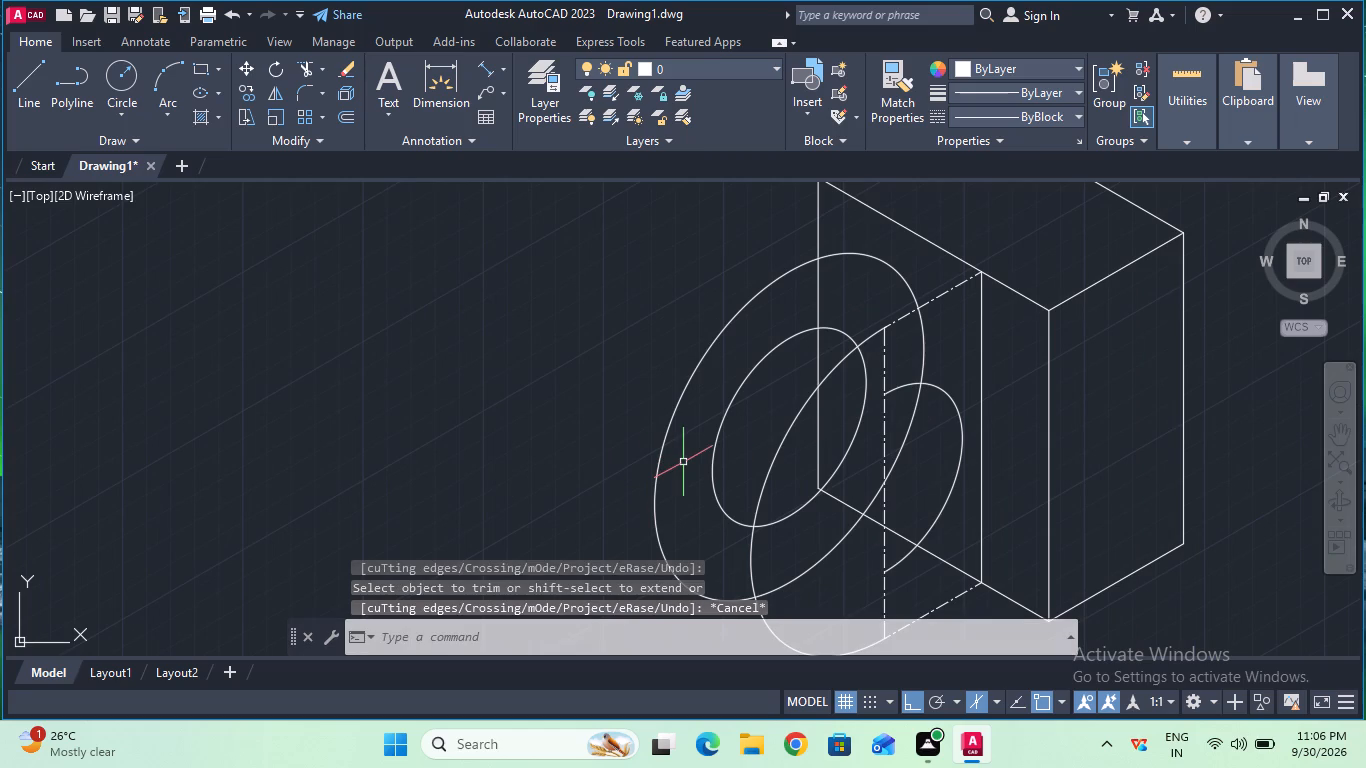
Draw an 8 mm isometric line from the 8 mm radius arc's upper end away from the block and extend it to the 14 mm radius arc.
click(33, 121)
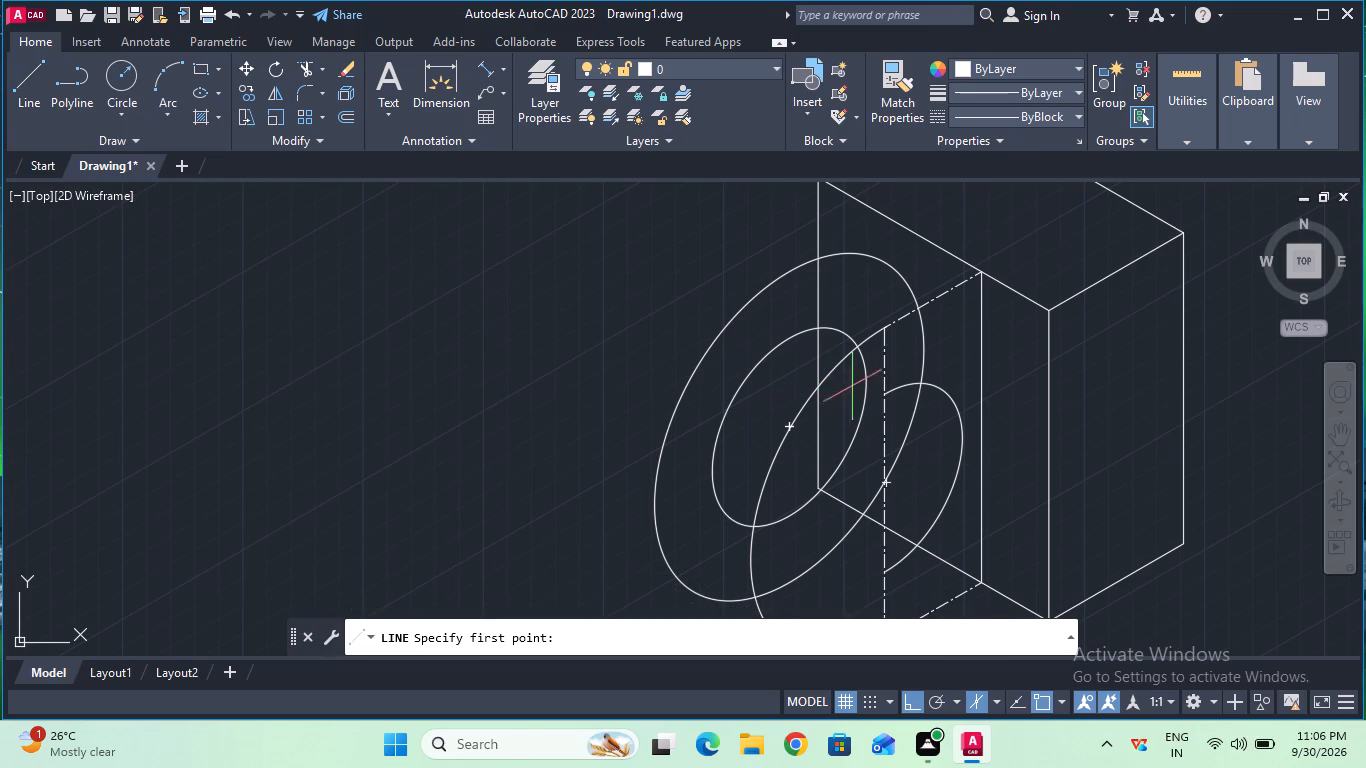
click(882, 401)
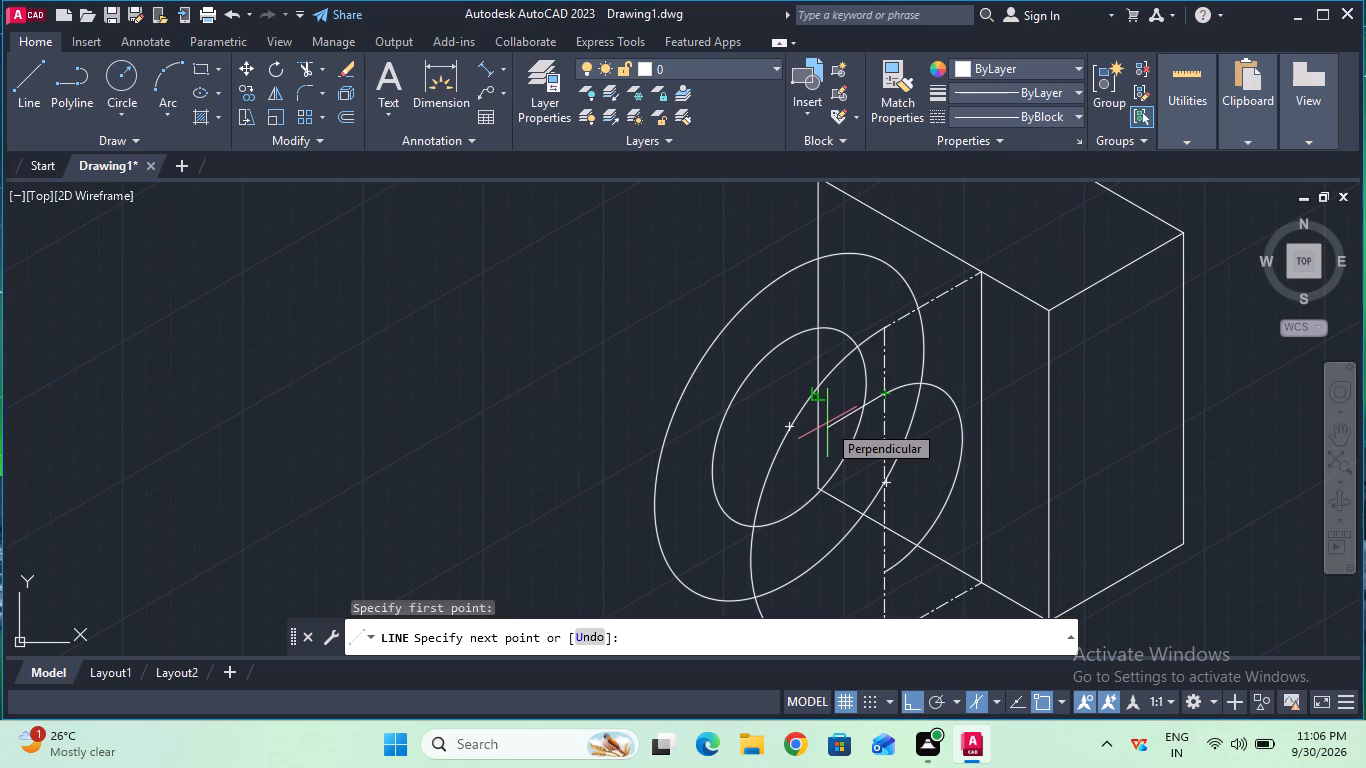
key(8)
key(Return)
key(Escape)
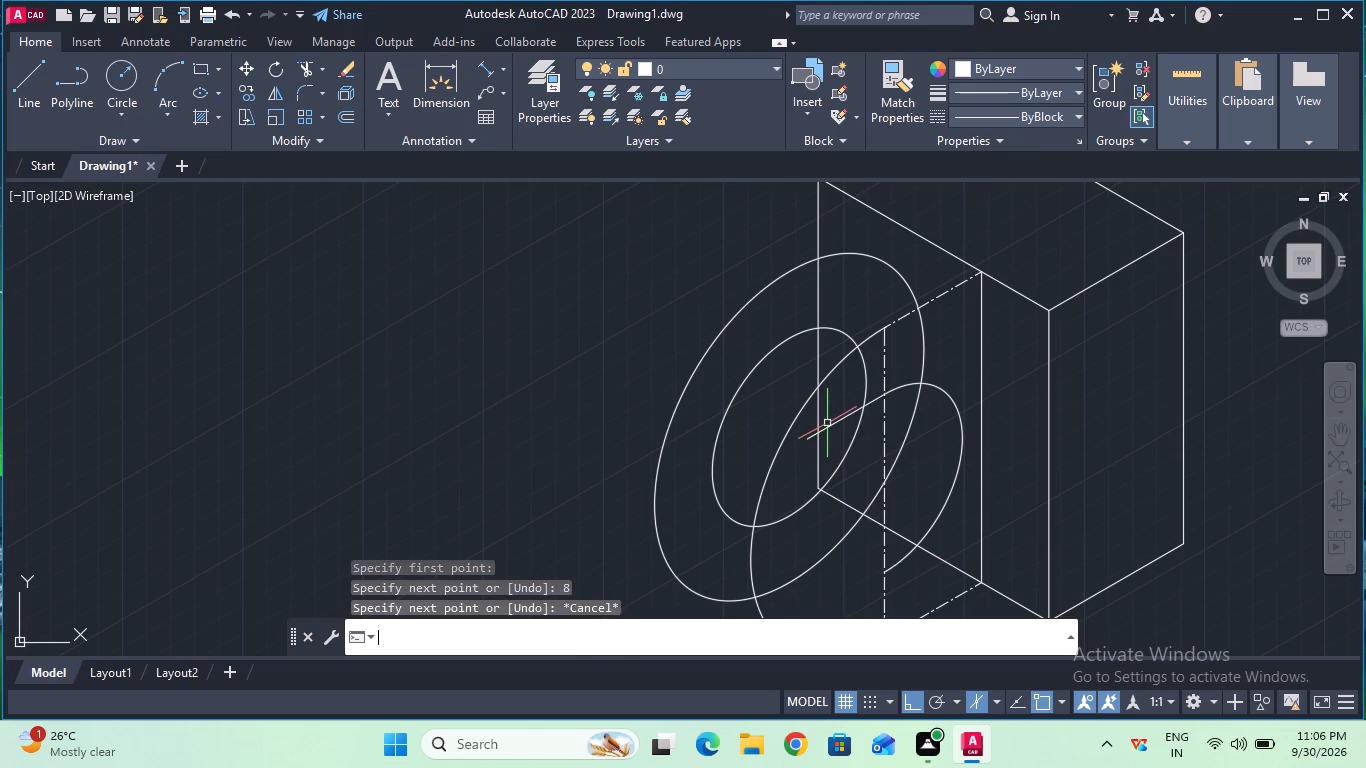
click(323, 62)
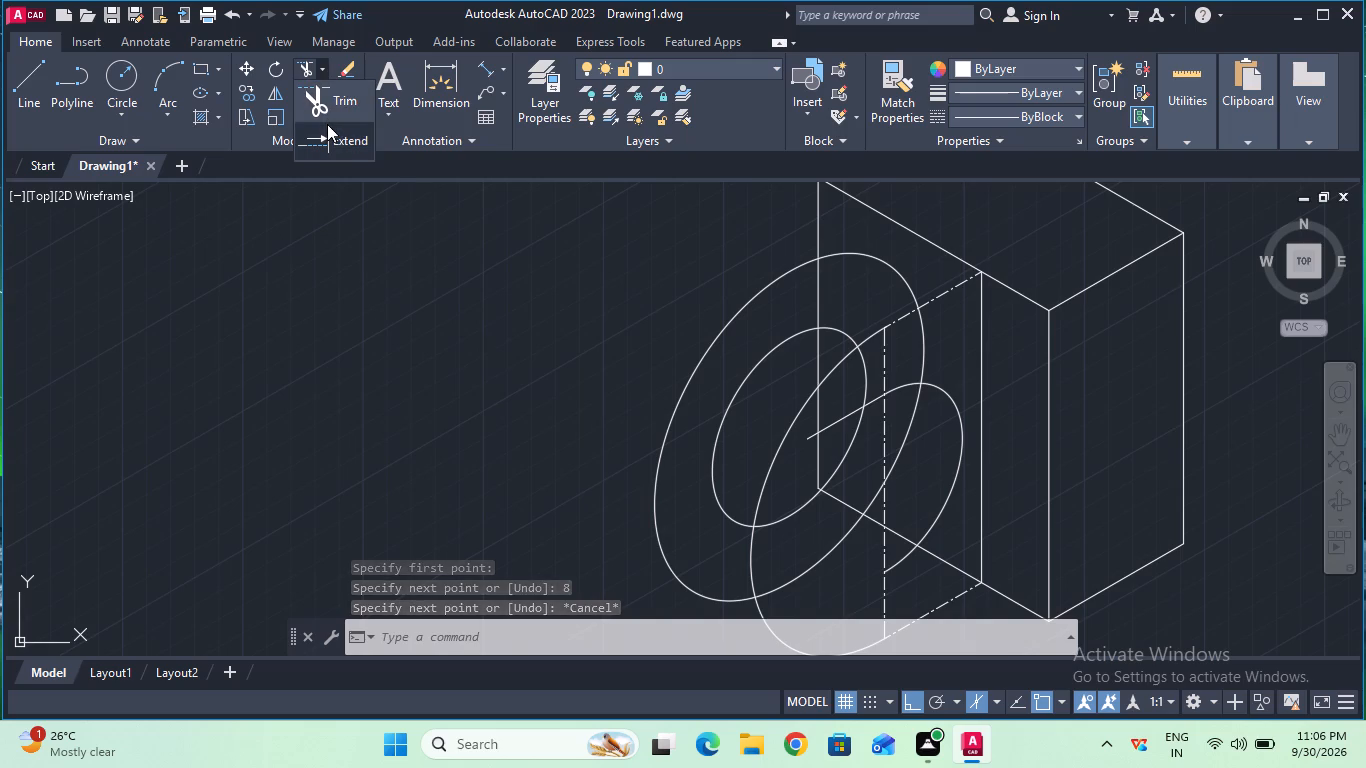
click(327, 124)
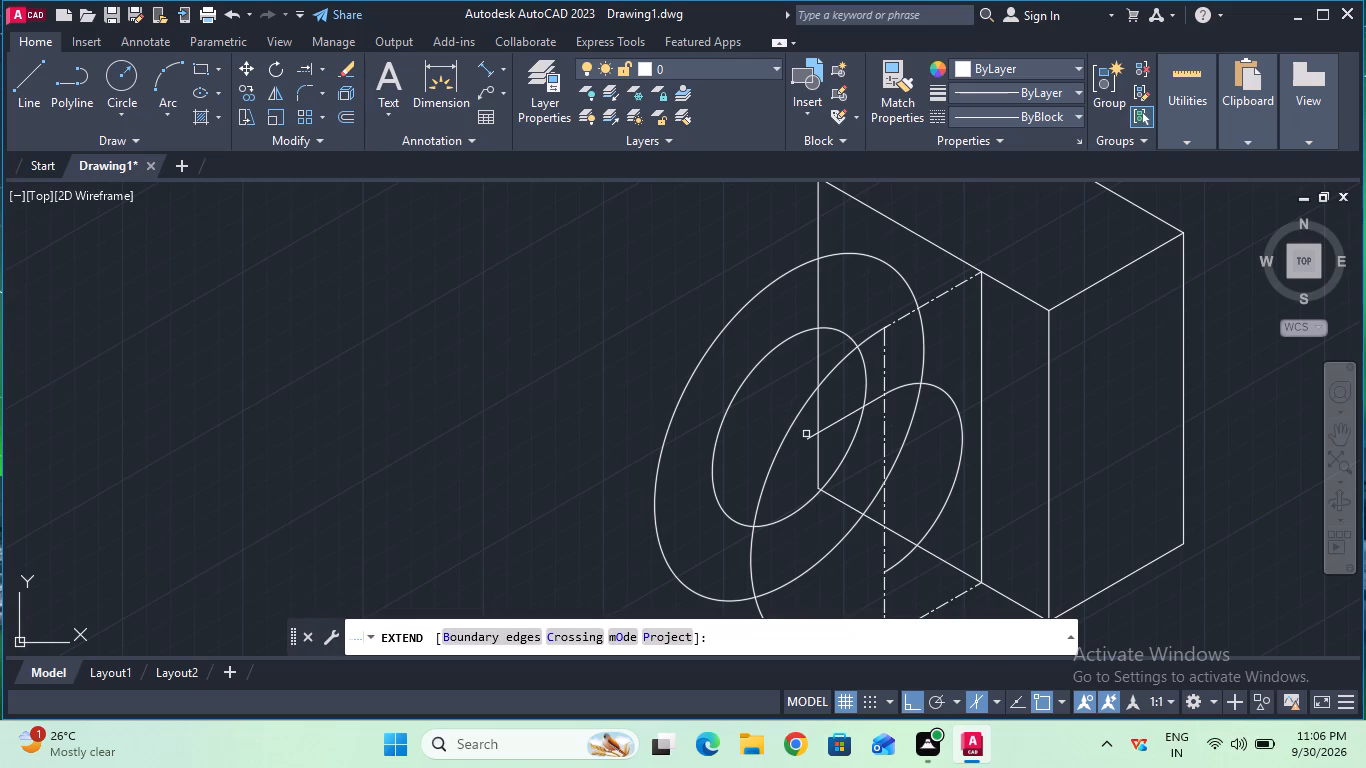
click(809, 436)
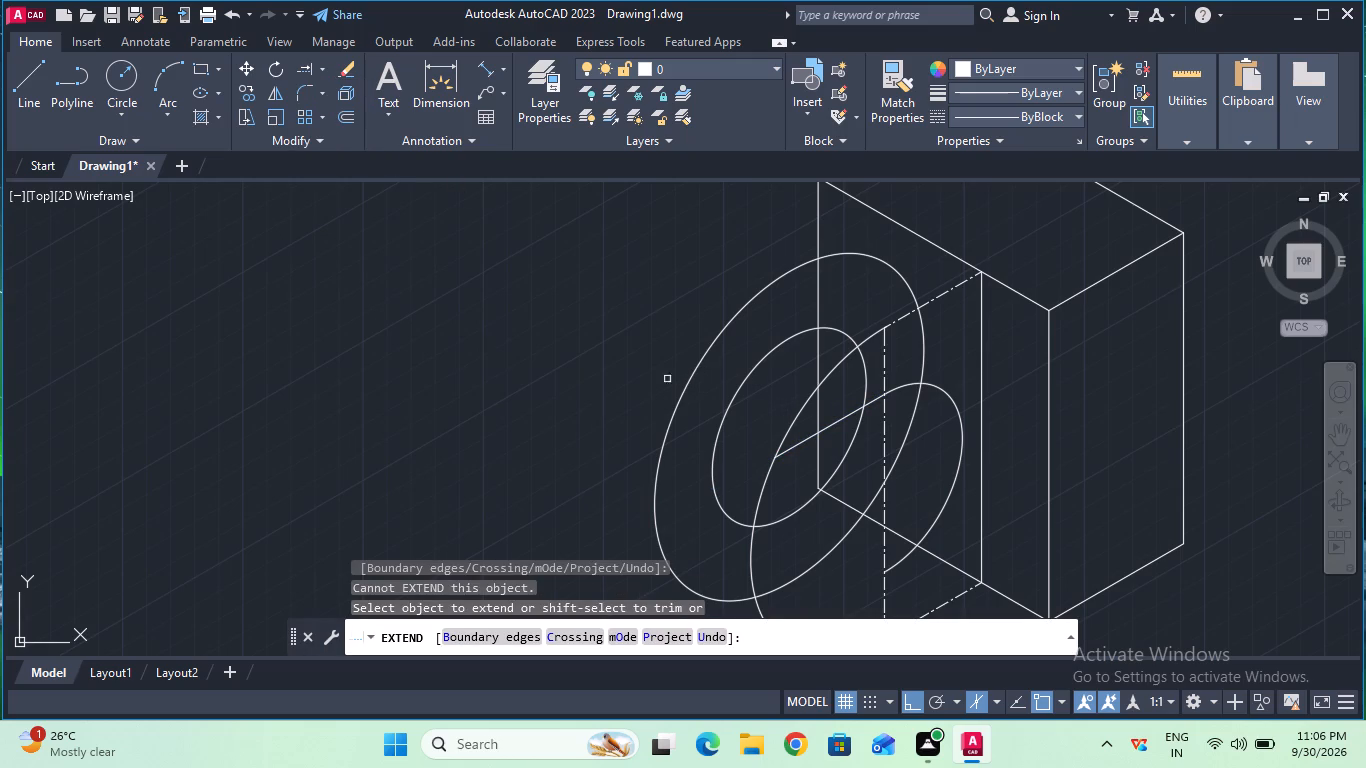
key(Escape)
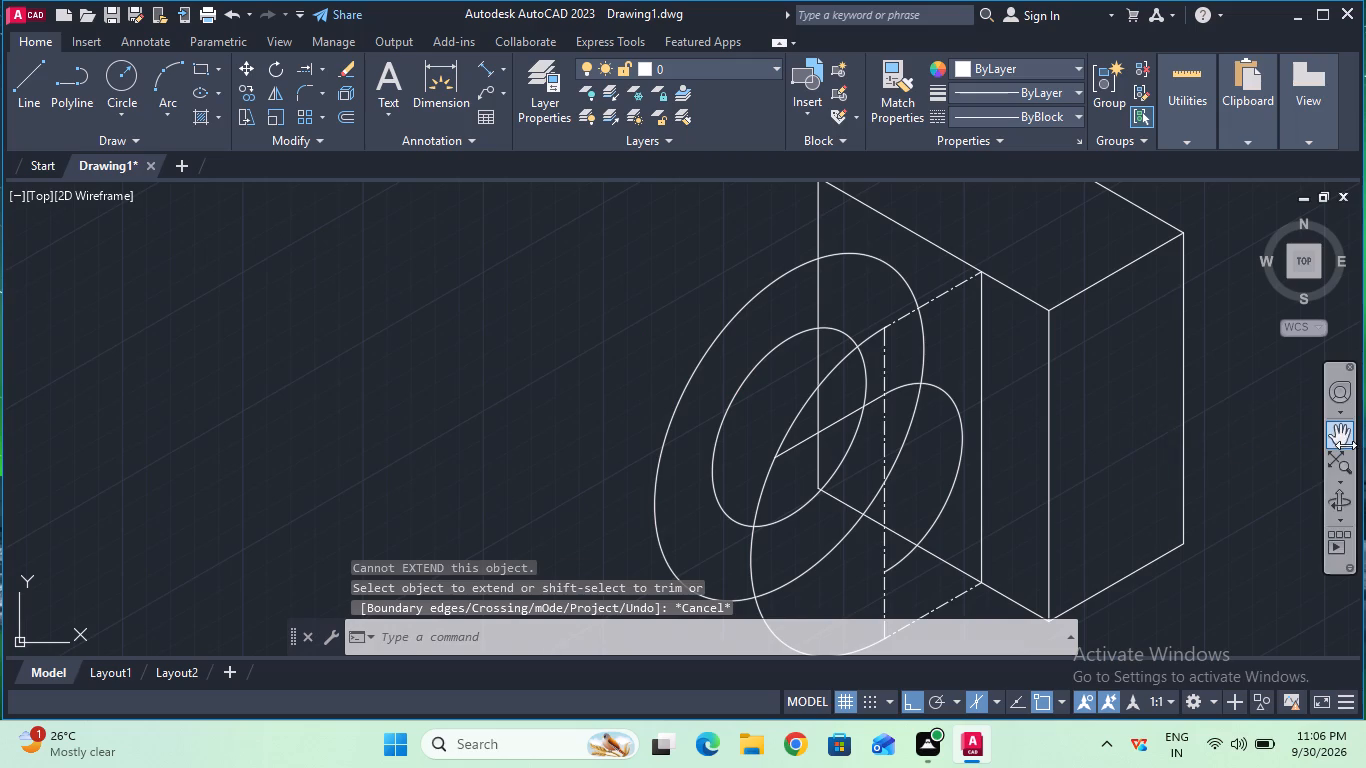
Draw a 9 mm line at 210° from the 8 mm radius arc's lower end and extend it to the 14 mm radius arc.
click(1339, 446)
drag(1126, 512, 1106, 403)
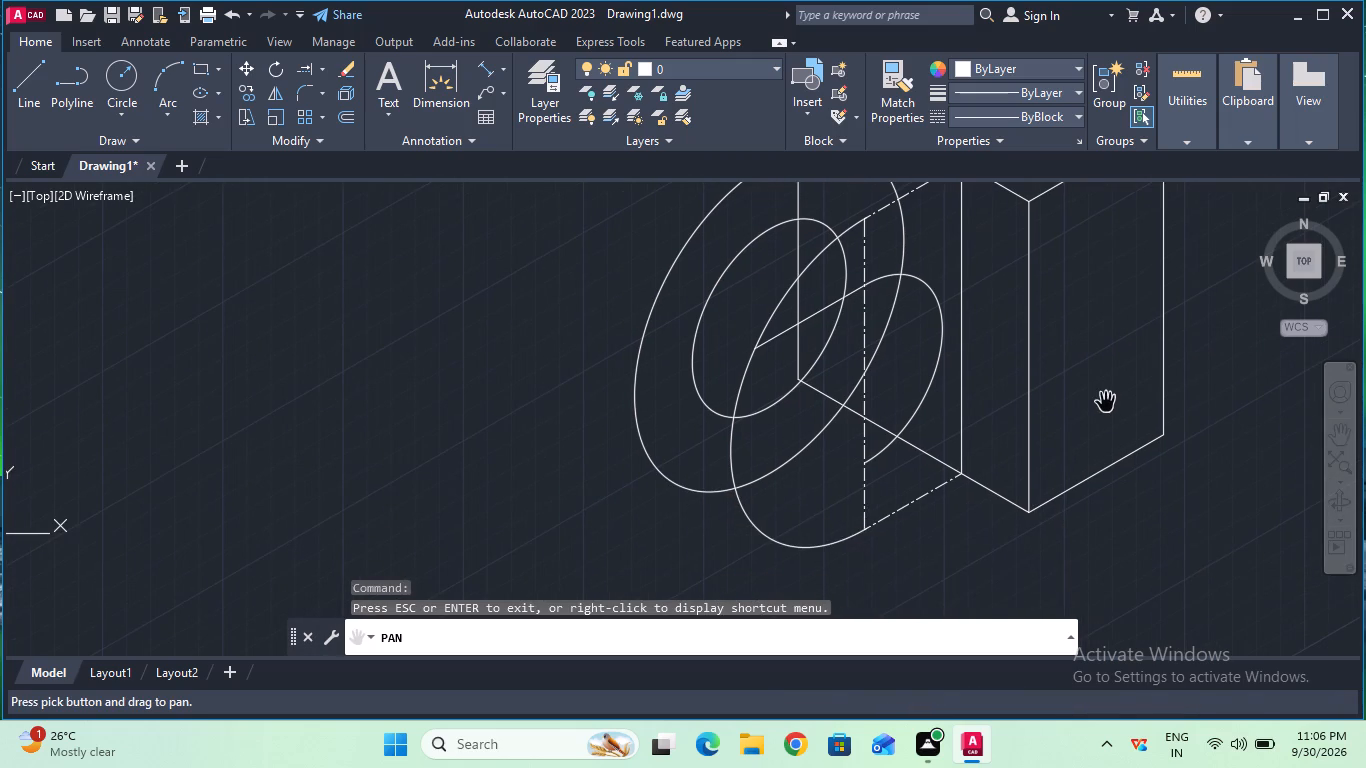
key(Escape)
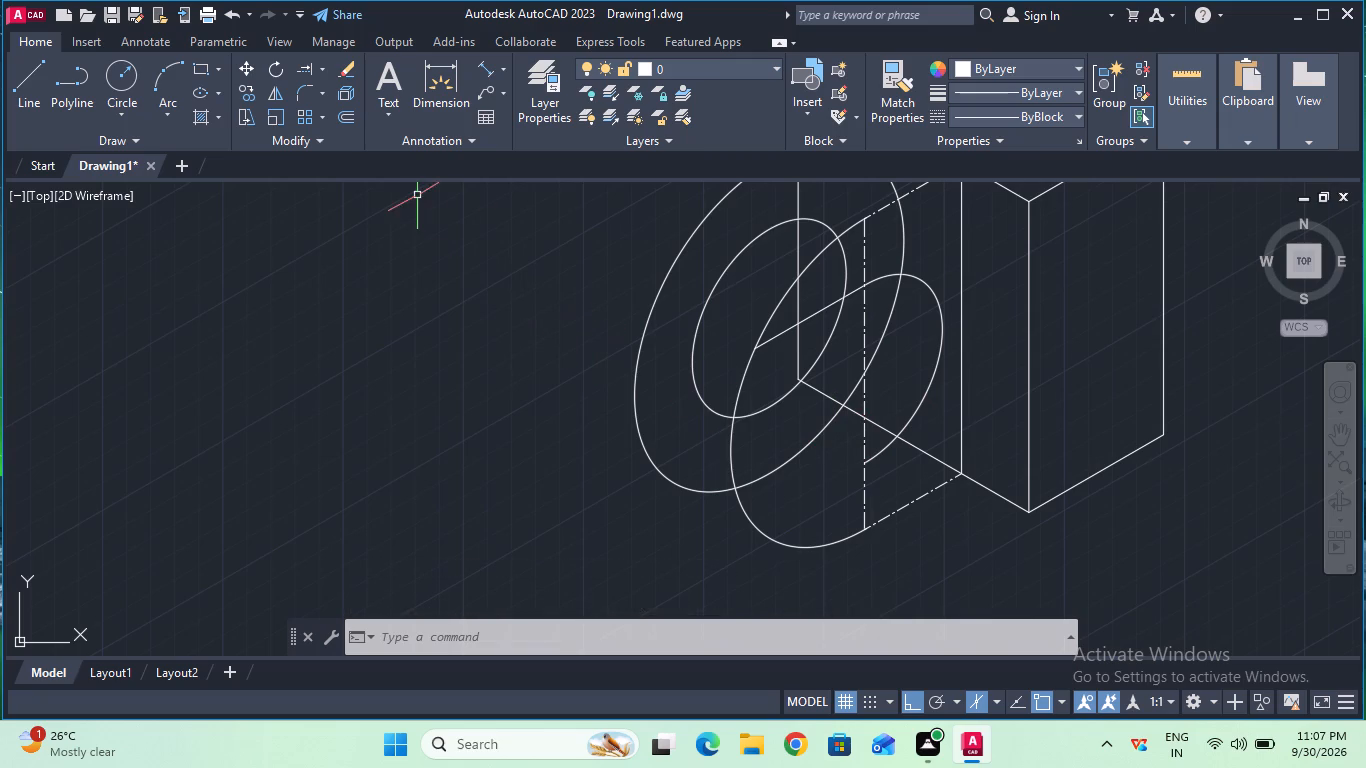
click(43, 107)
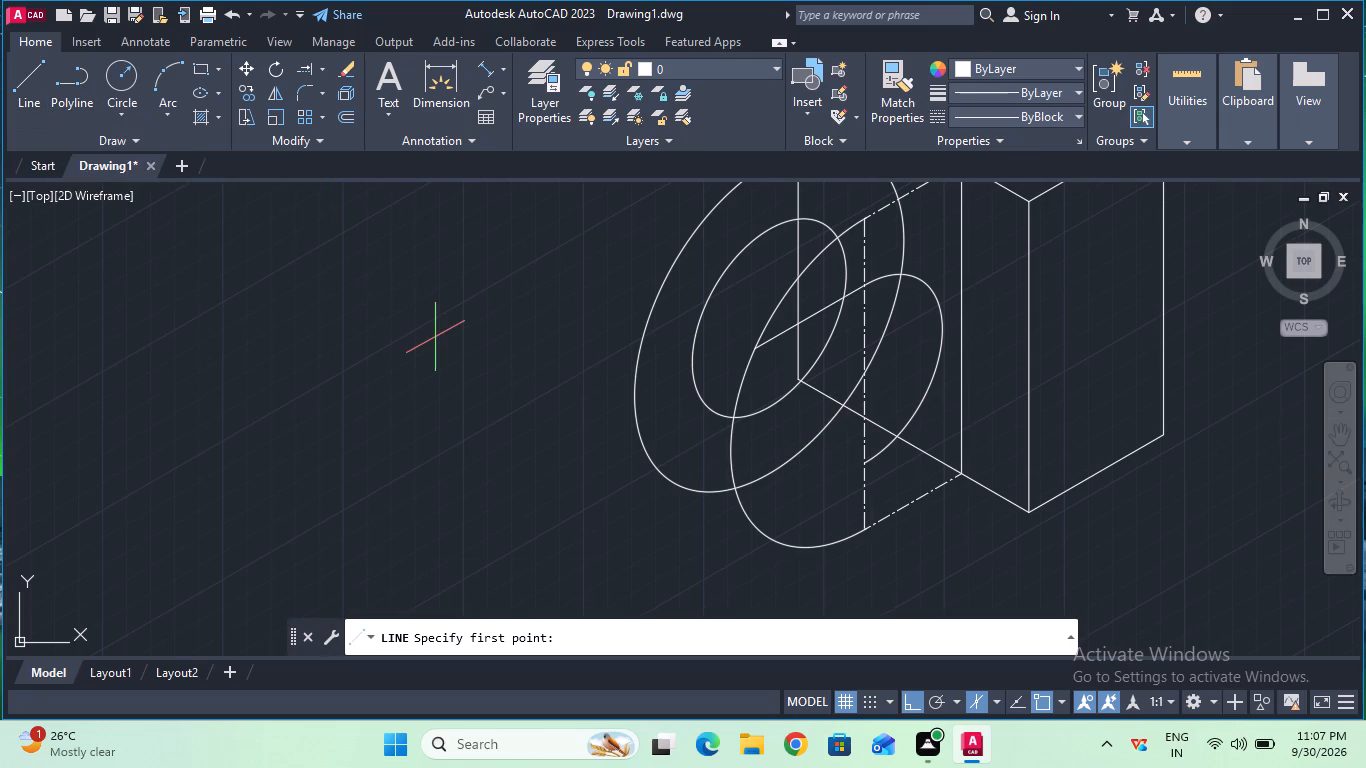
click(867, 463)
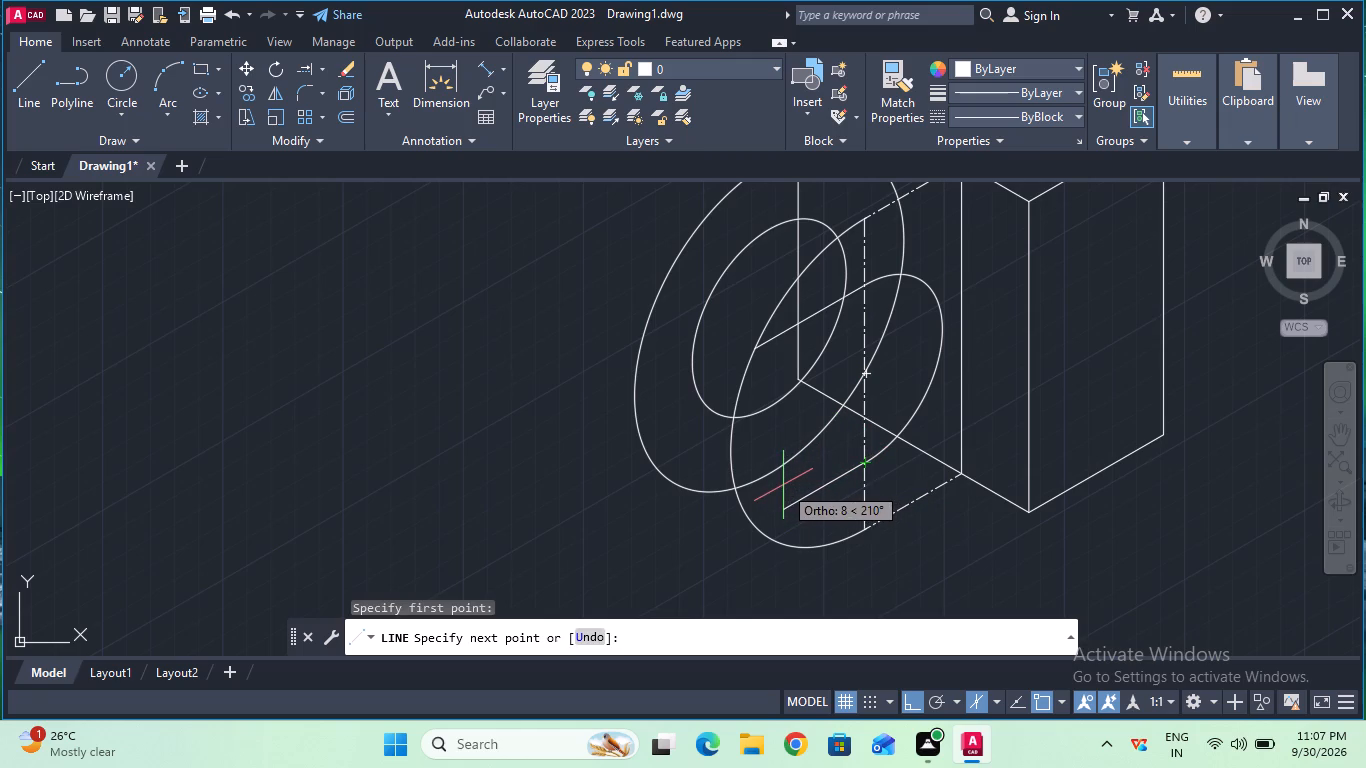
key(9)
key(Return)
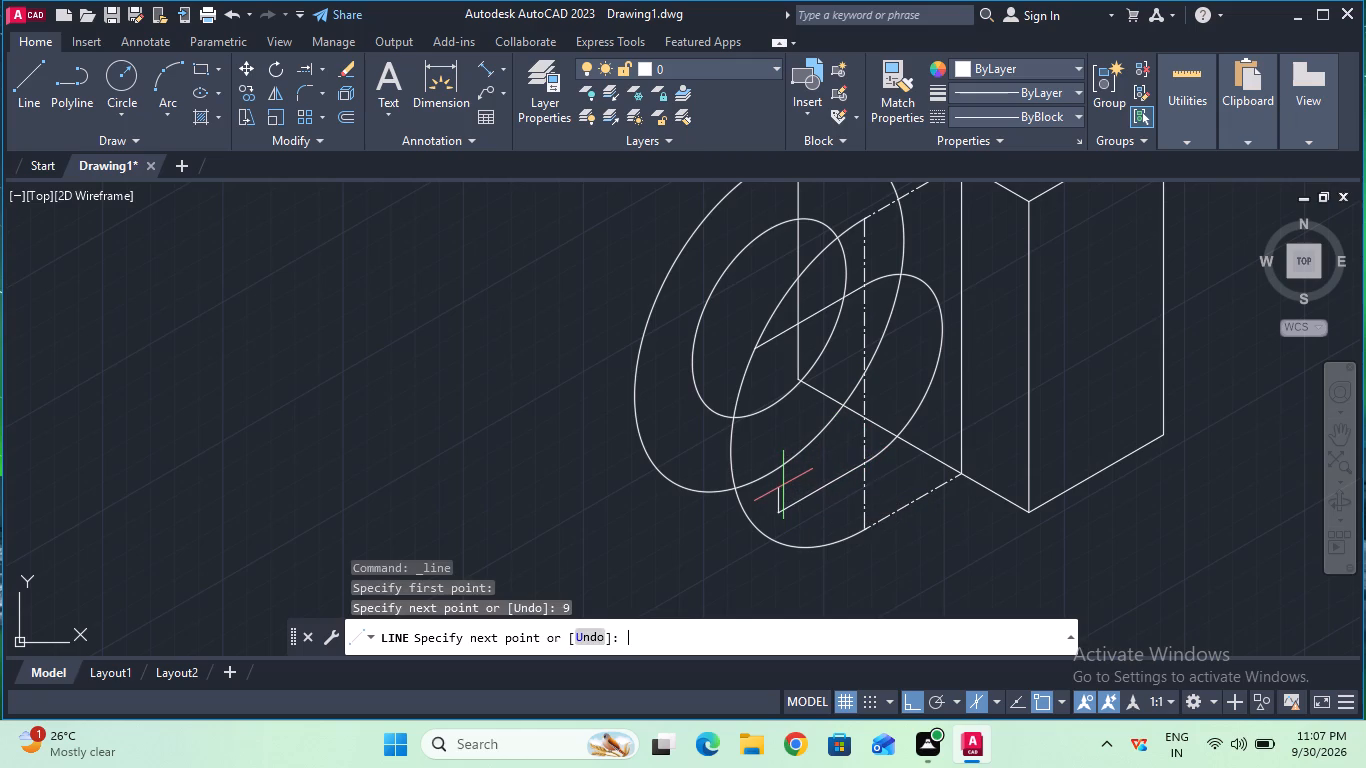
key(Escape)
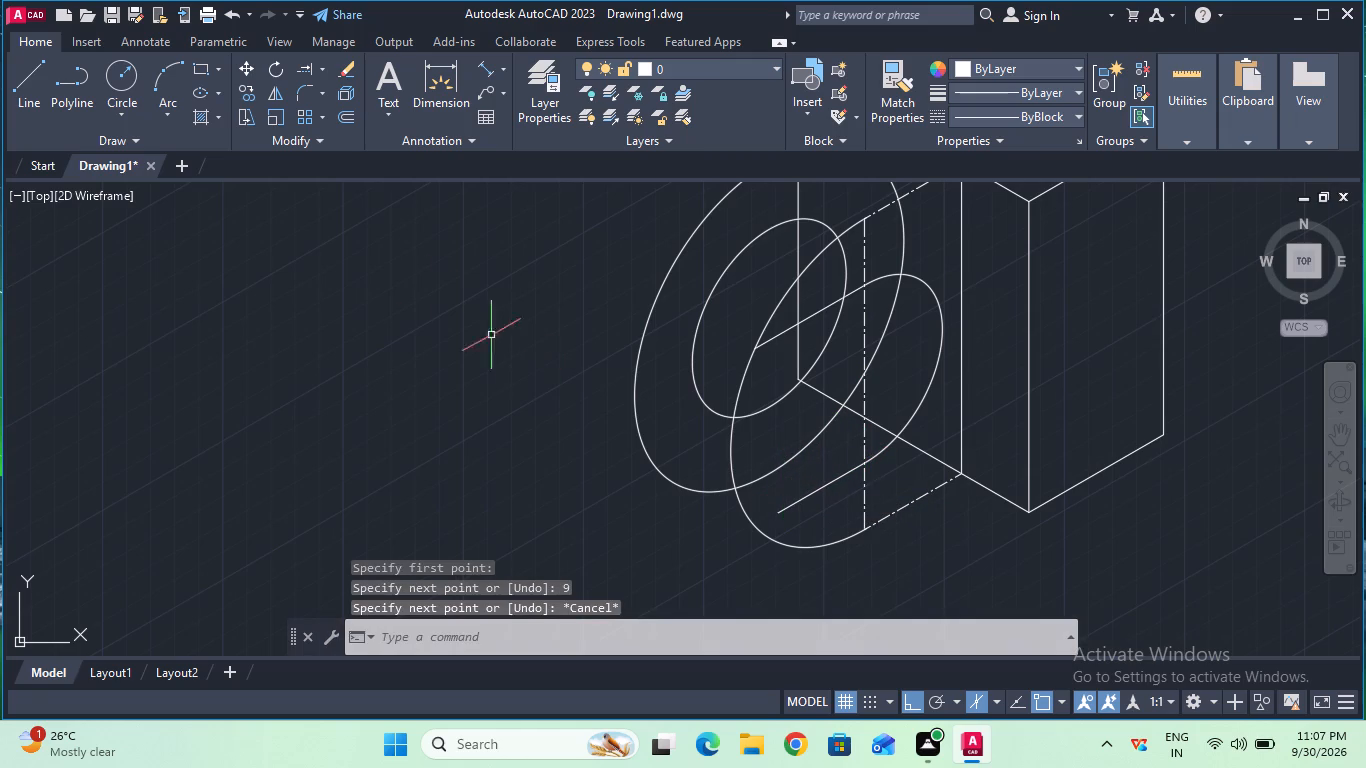
click(306, 73)
click(783, 510)
key(Escape)
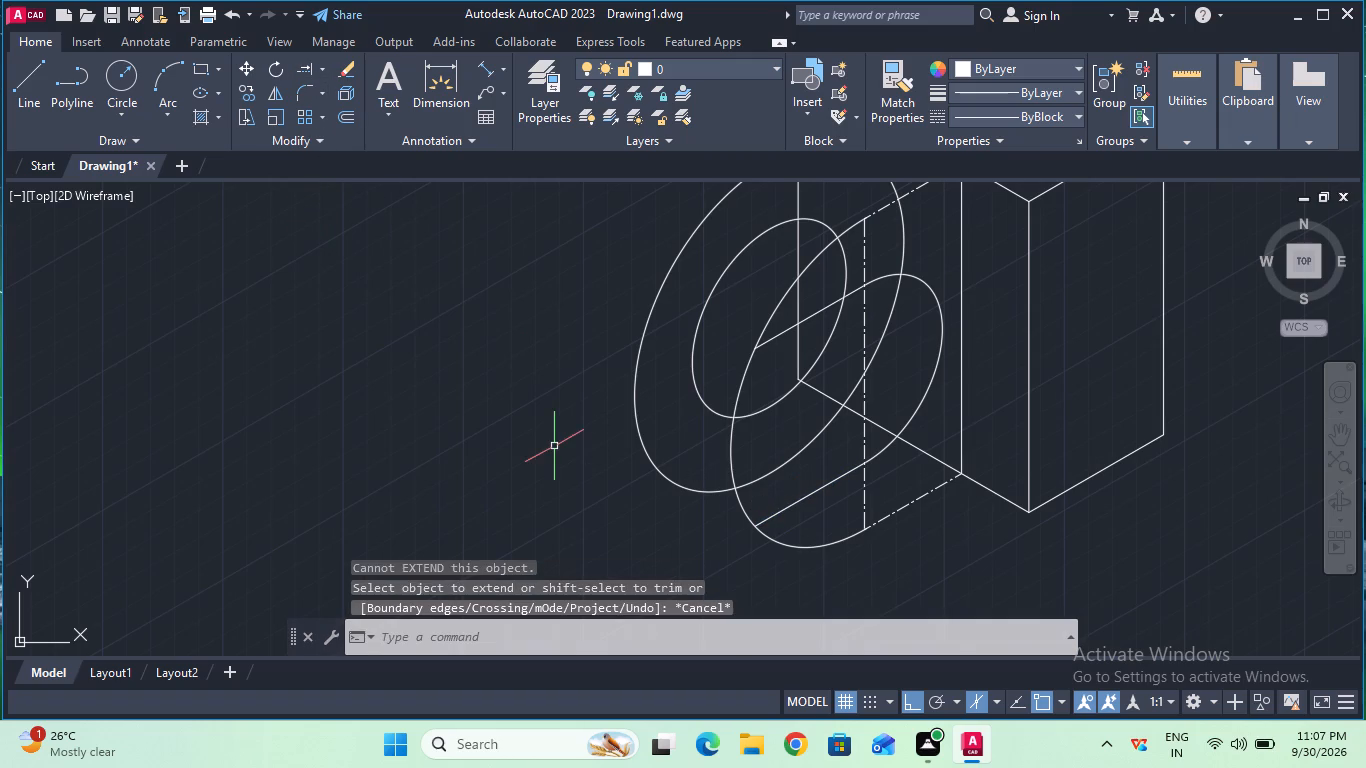
Trim away the portion of the lower-right 14 mm radius arc between the two new slanted lines to open the slot.
click(321, 73)
click(338, 107)
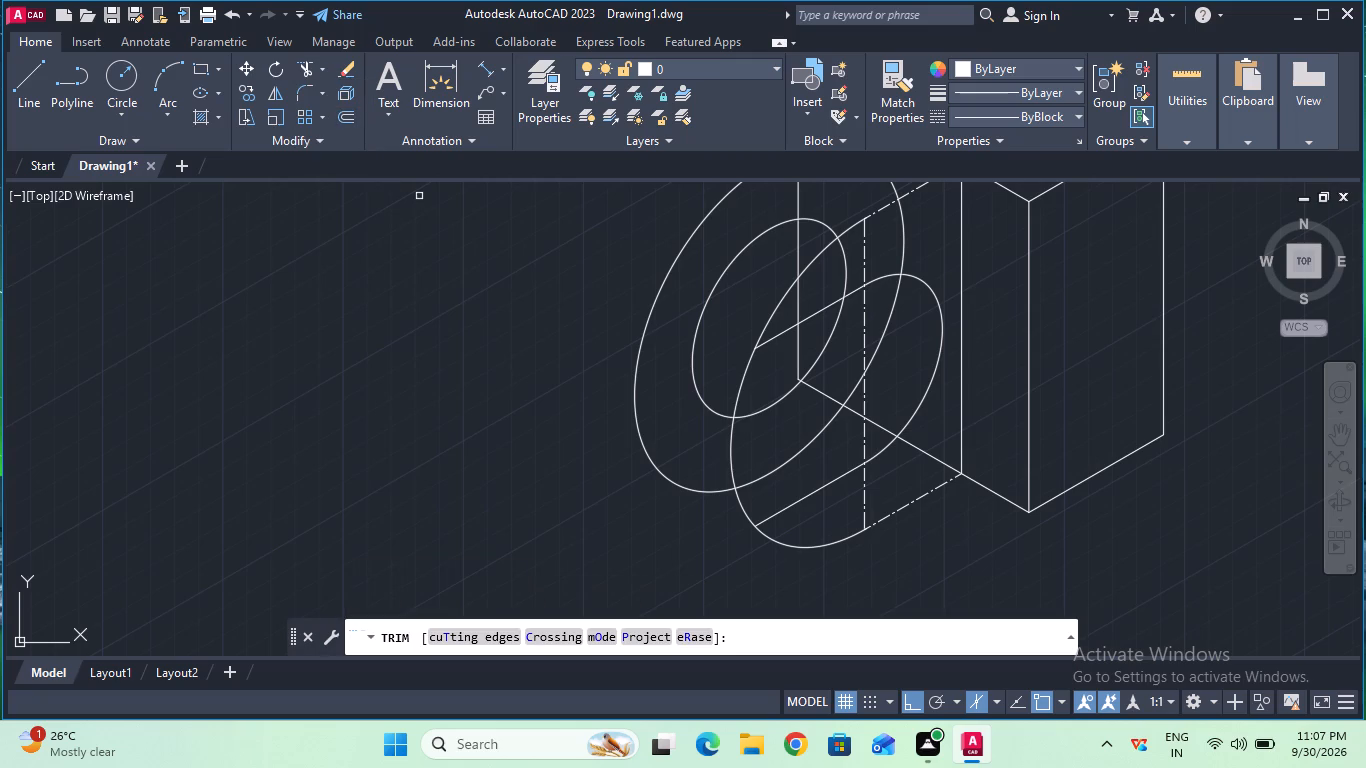
click(744, 376)
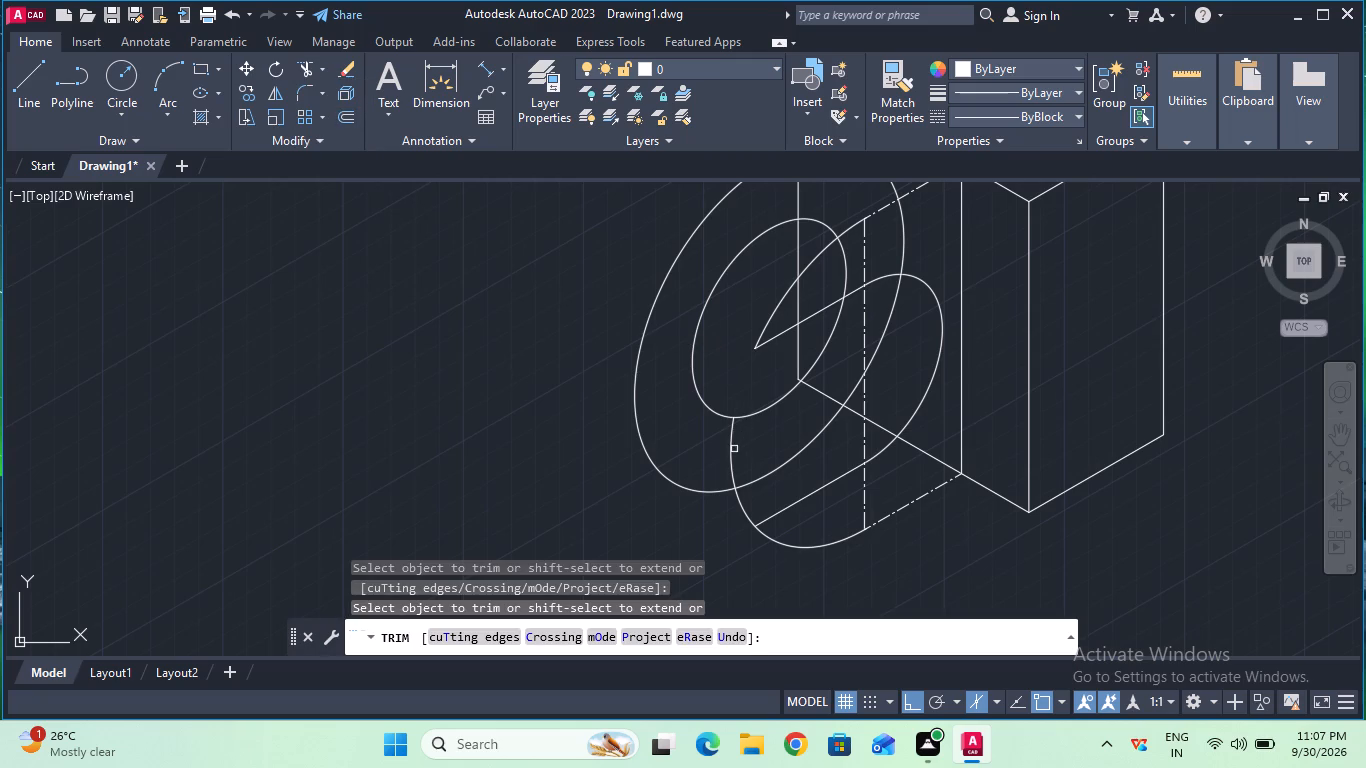
click(734, 449)
click(744, 508)
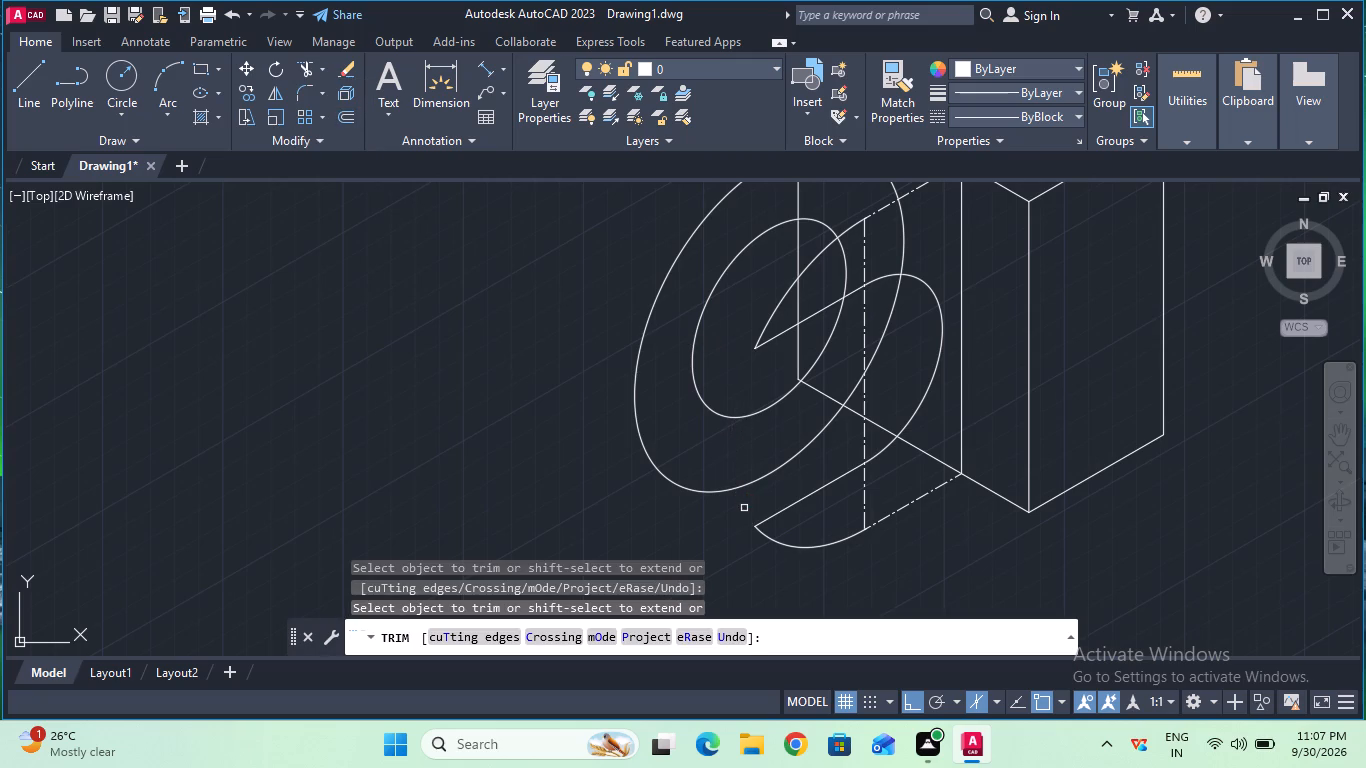
ctrl+scroll(744, 508, down, 1)
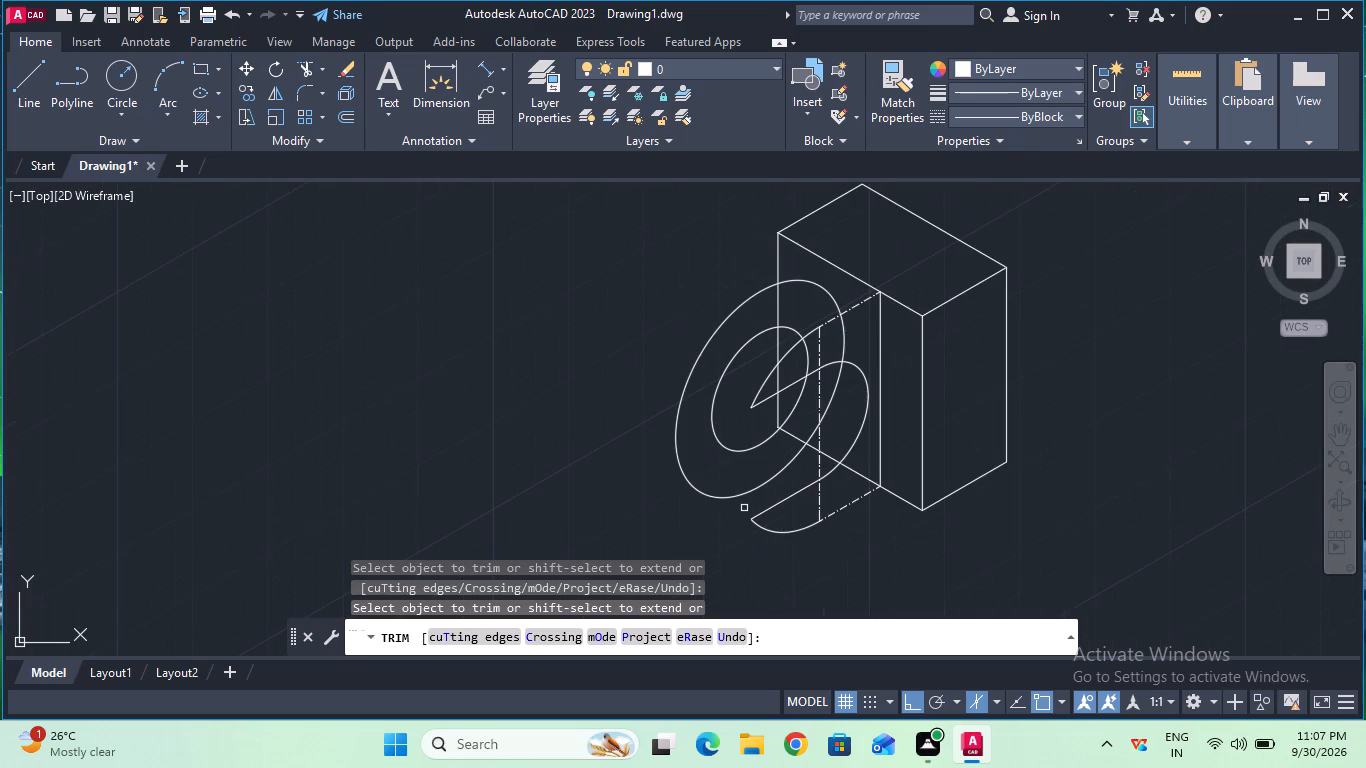
key(Escape)
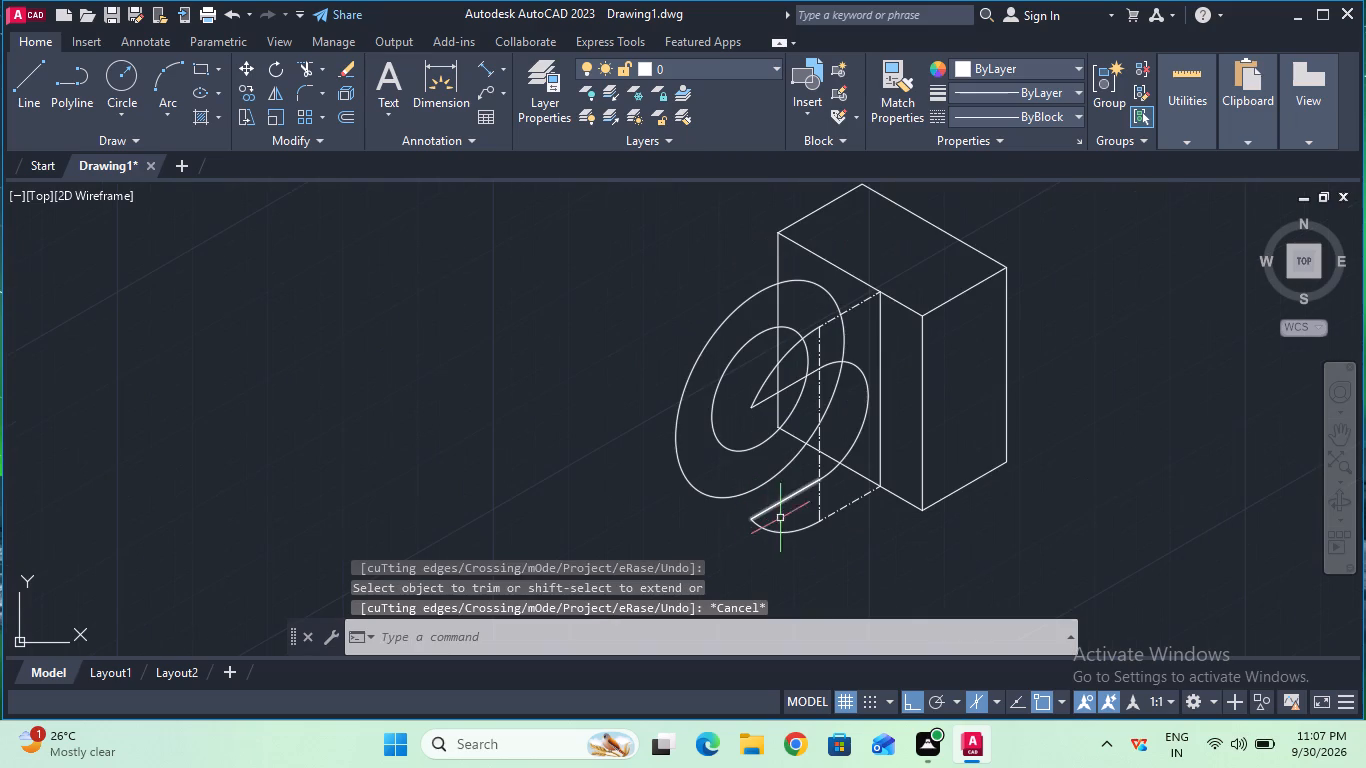
Change the linetype of the lower and upper slanted centre lines joining the rounded profile to the block to ByBlock.
click(852, 500)
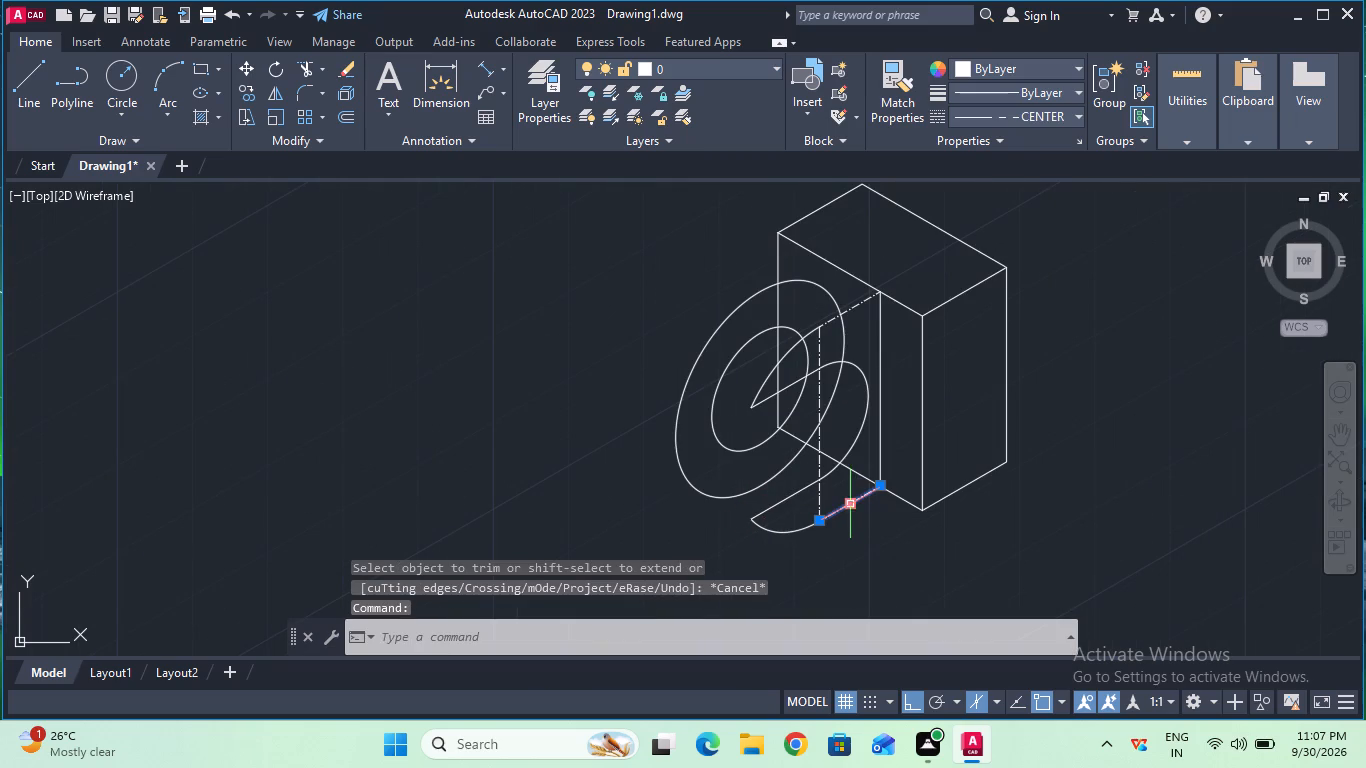
click(982, 119)
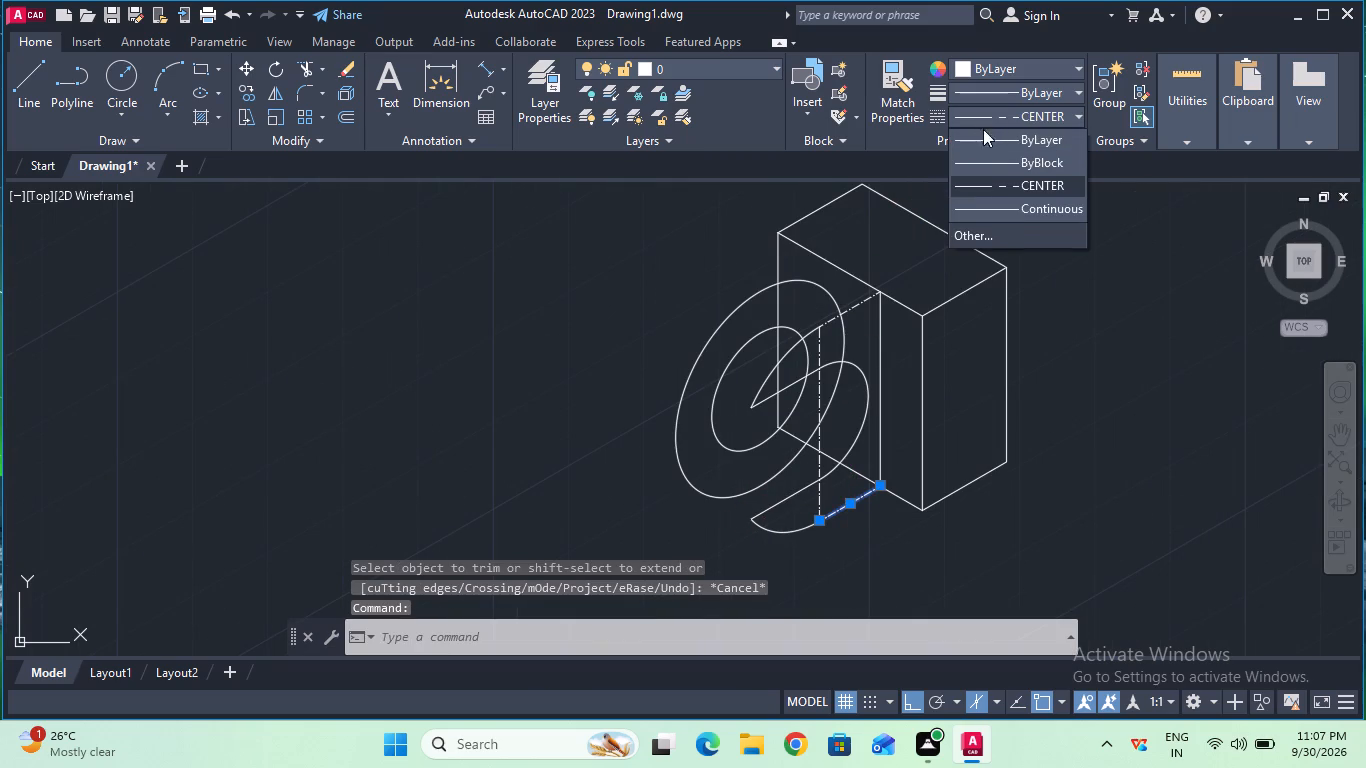
click(989, 161)
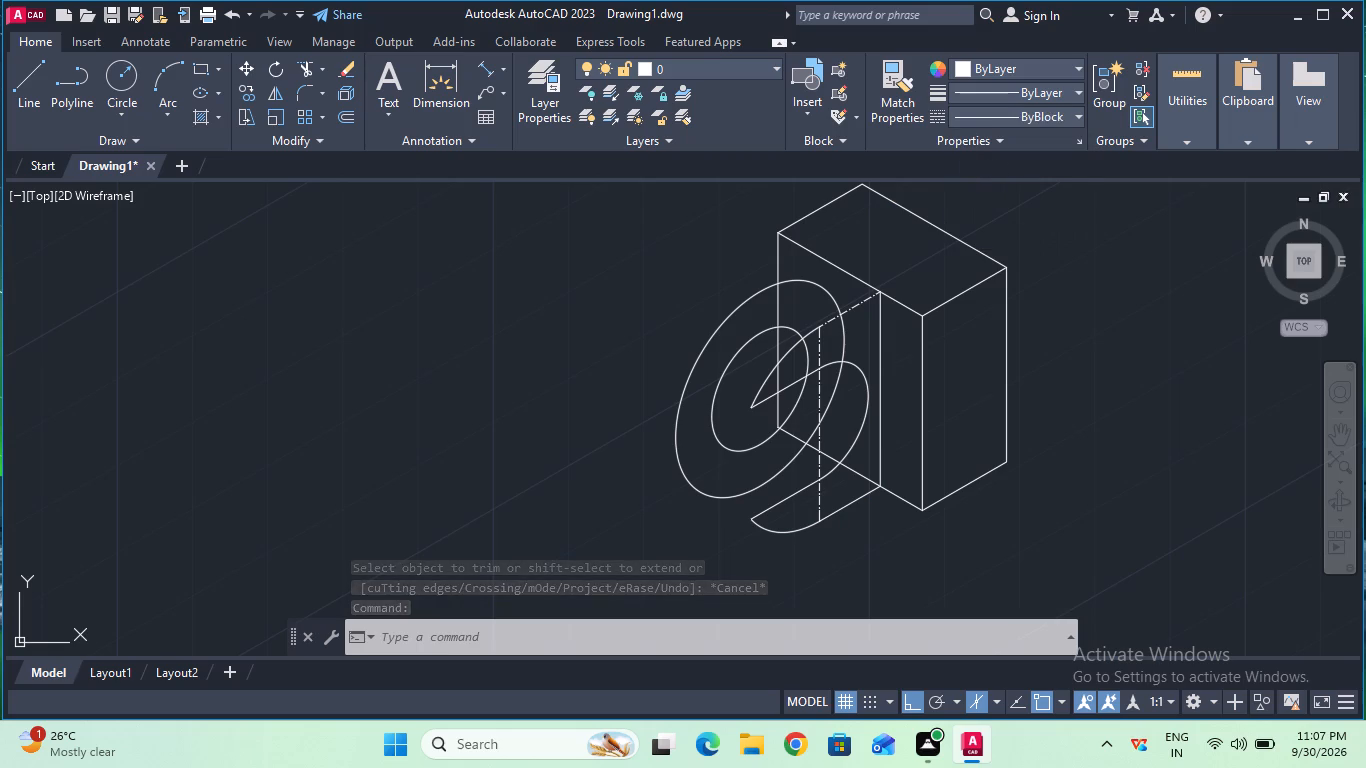
click(850, 311)
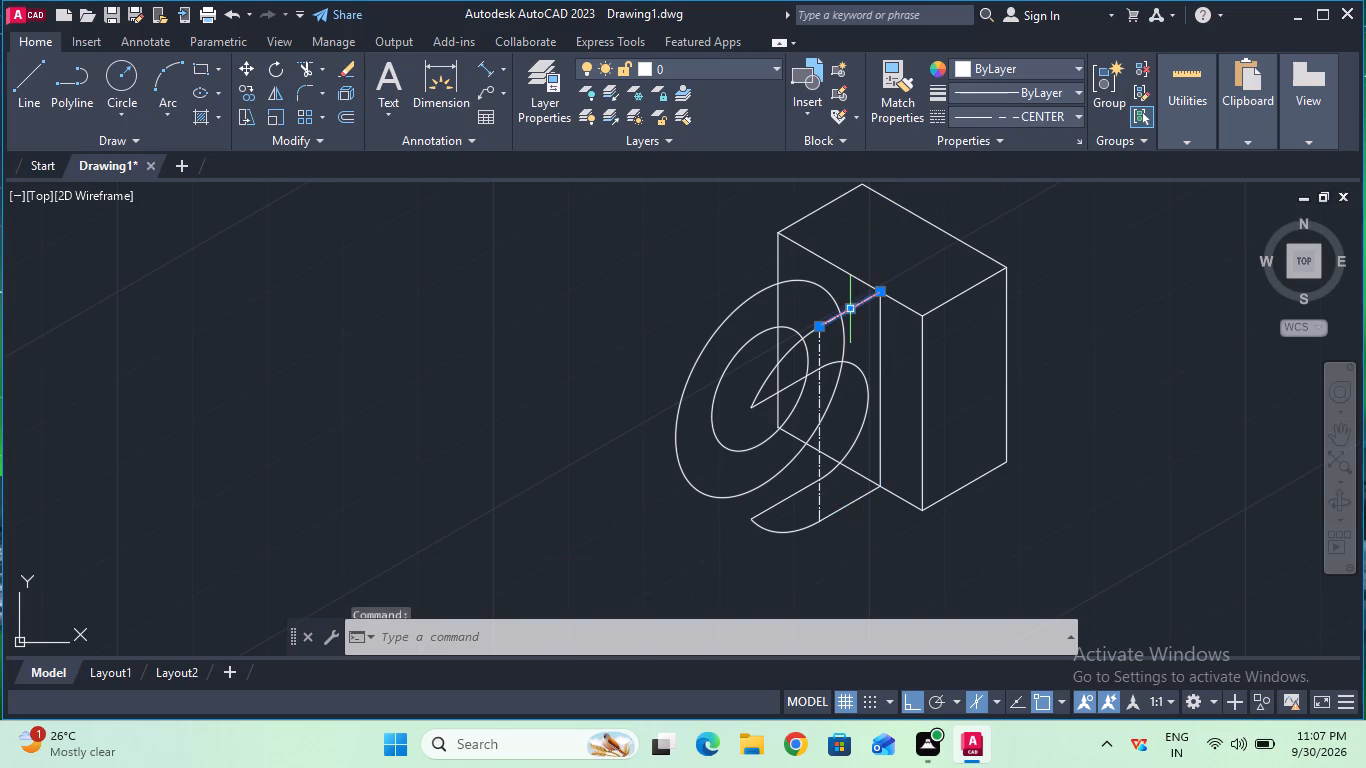
click(1026, 118)
click(1028, 159)
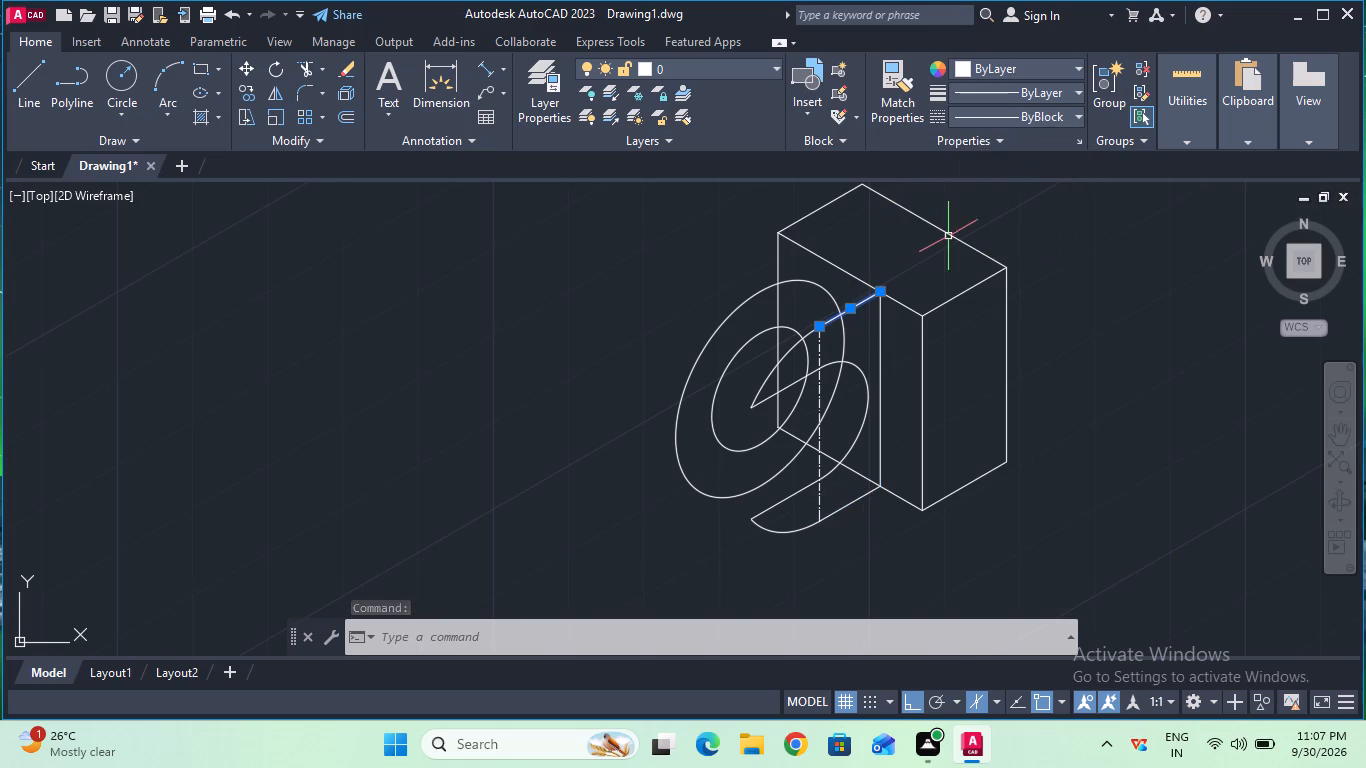
Trim away the vertical centre line between the two slanted joining lines.
ctrl+scroll(945, 238, up, 1)
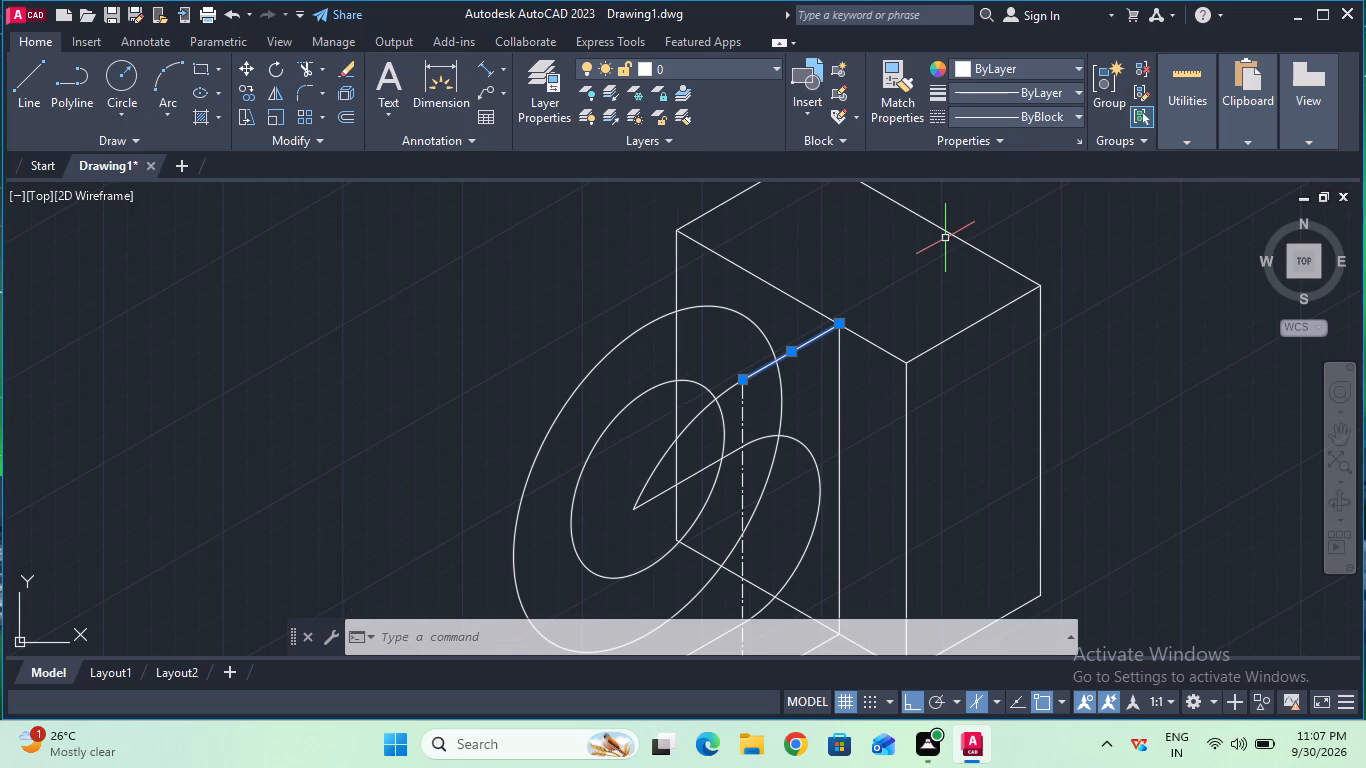
click(304, 74)
click(740, 426)
ctrl+scroll(740, 426, down, 1)
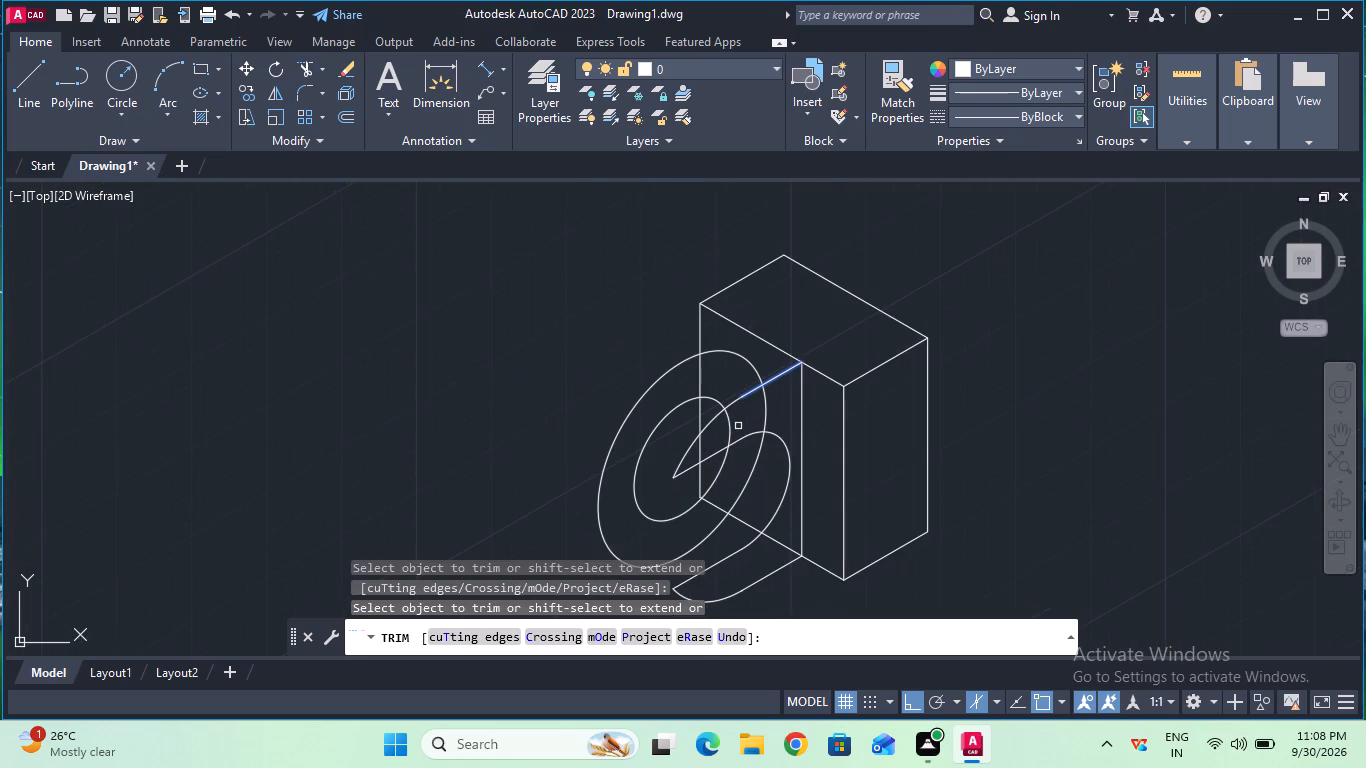
key(Escape)
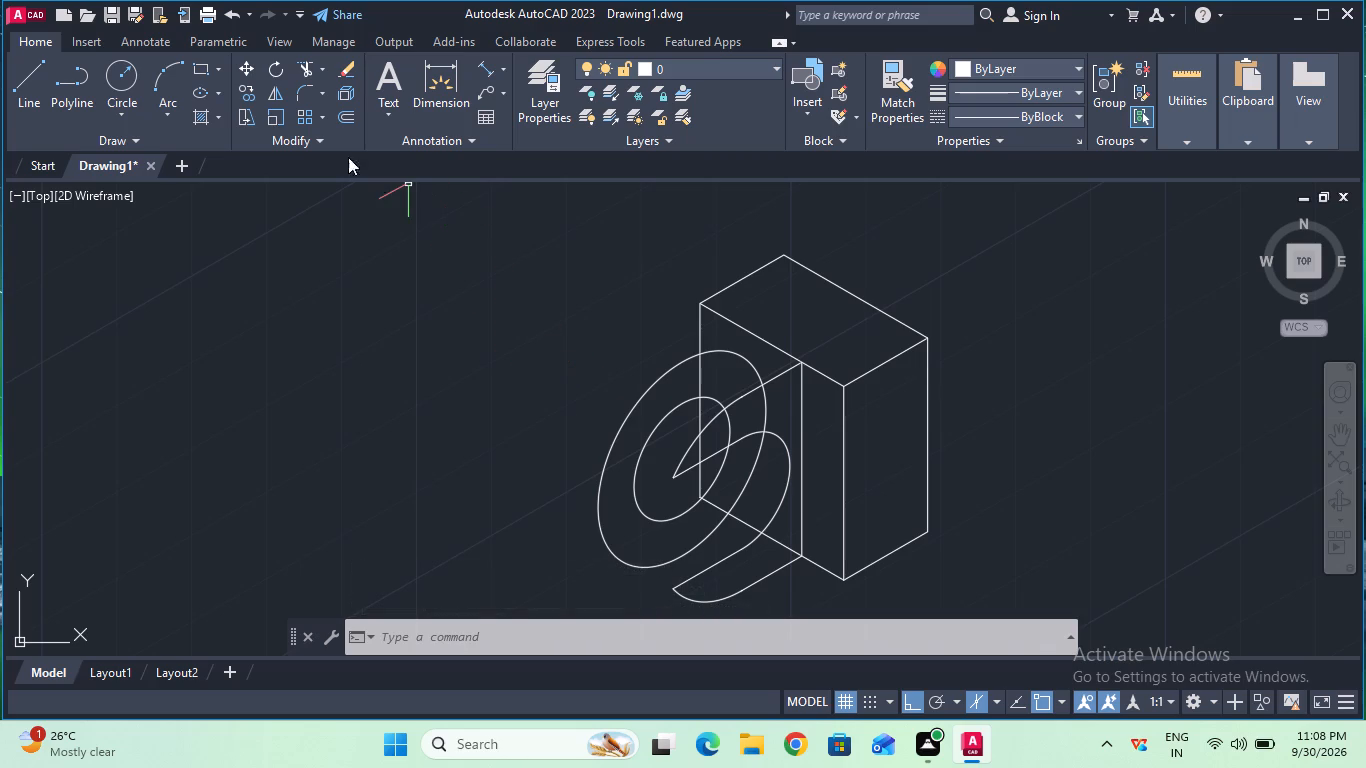
On the left isoplane, draw a 10 mm line from the slot's upper open corner at 150°, away from the block.
click(42, 98)
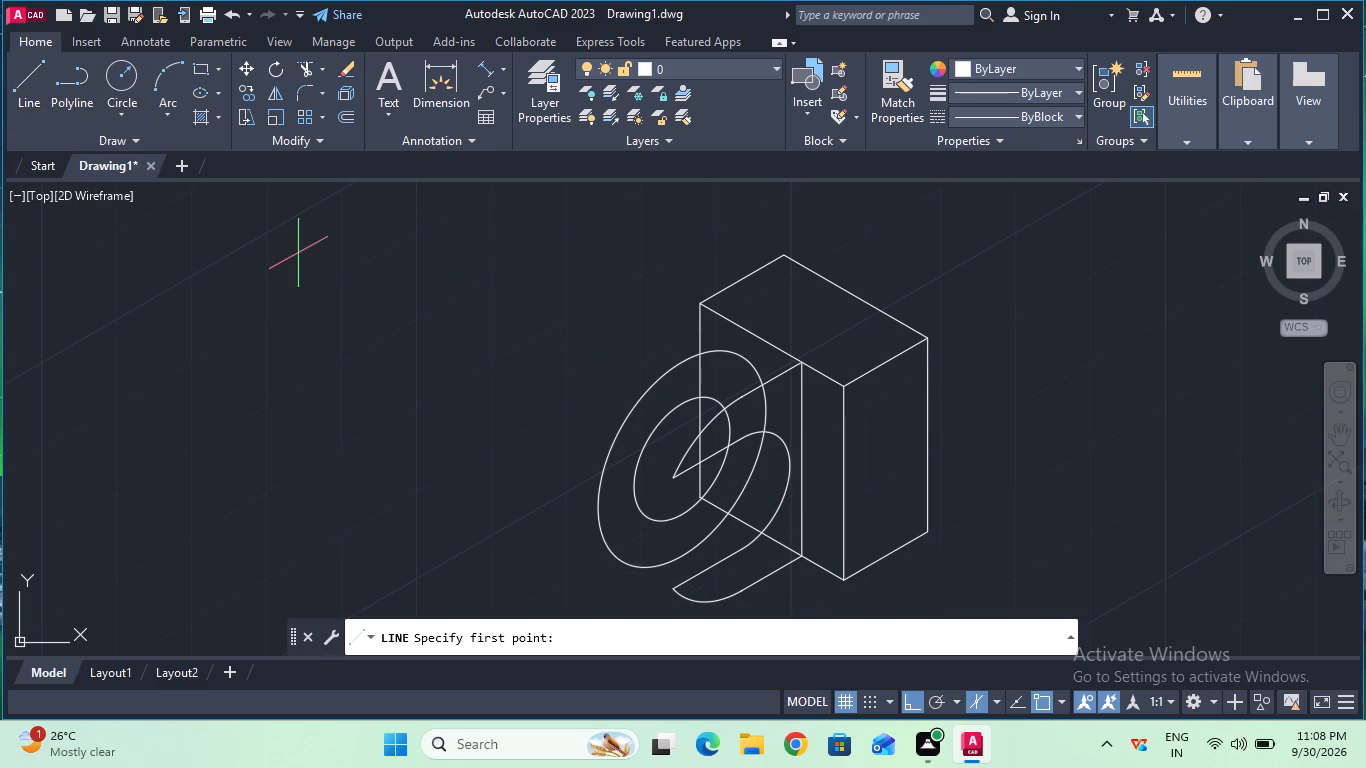
click(668, 479)
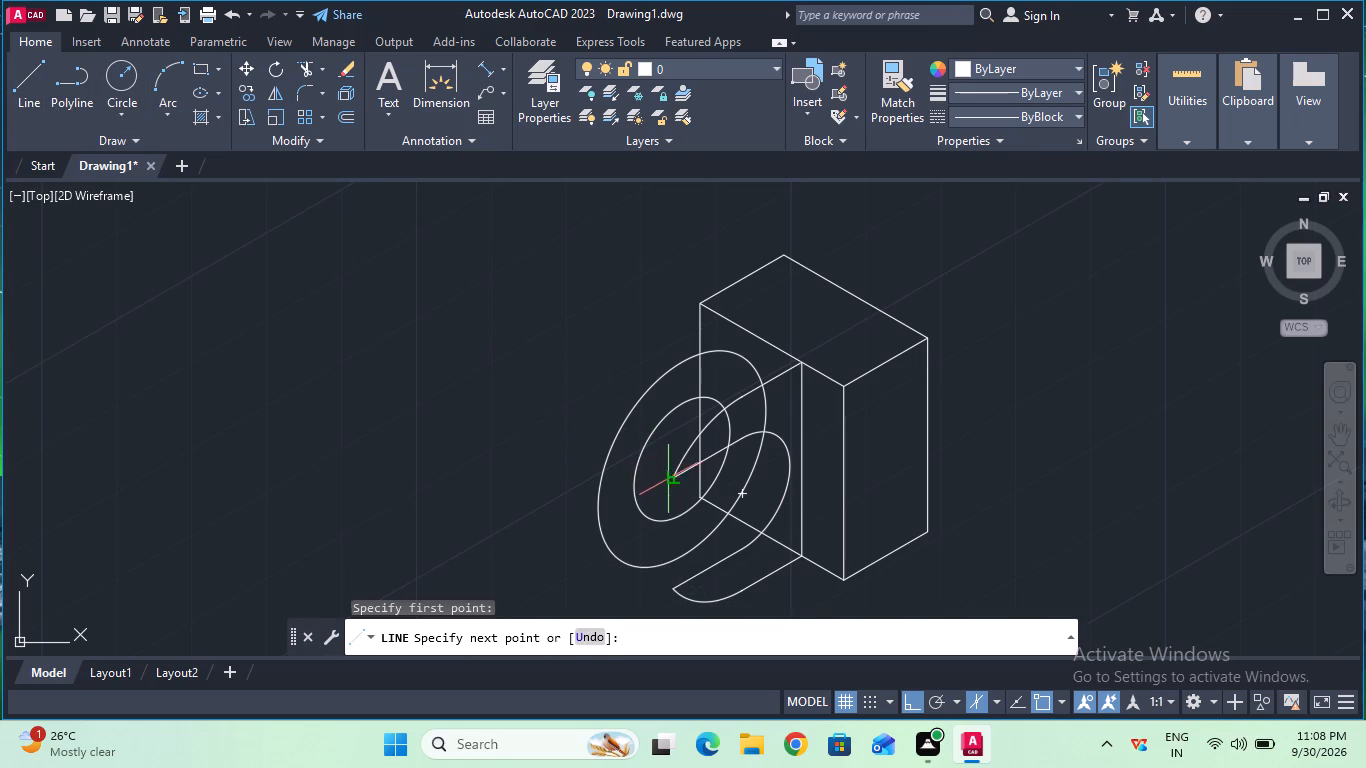
key(F5)
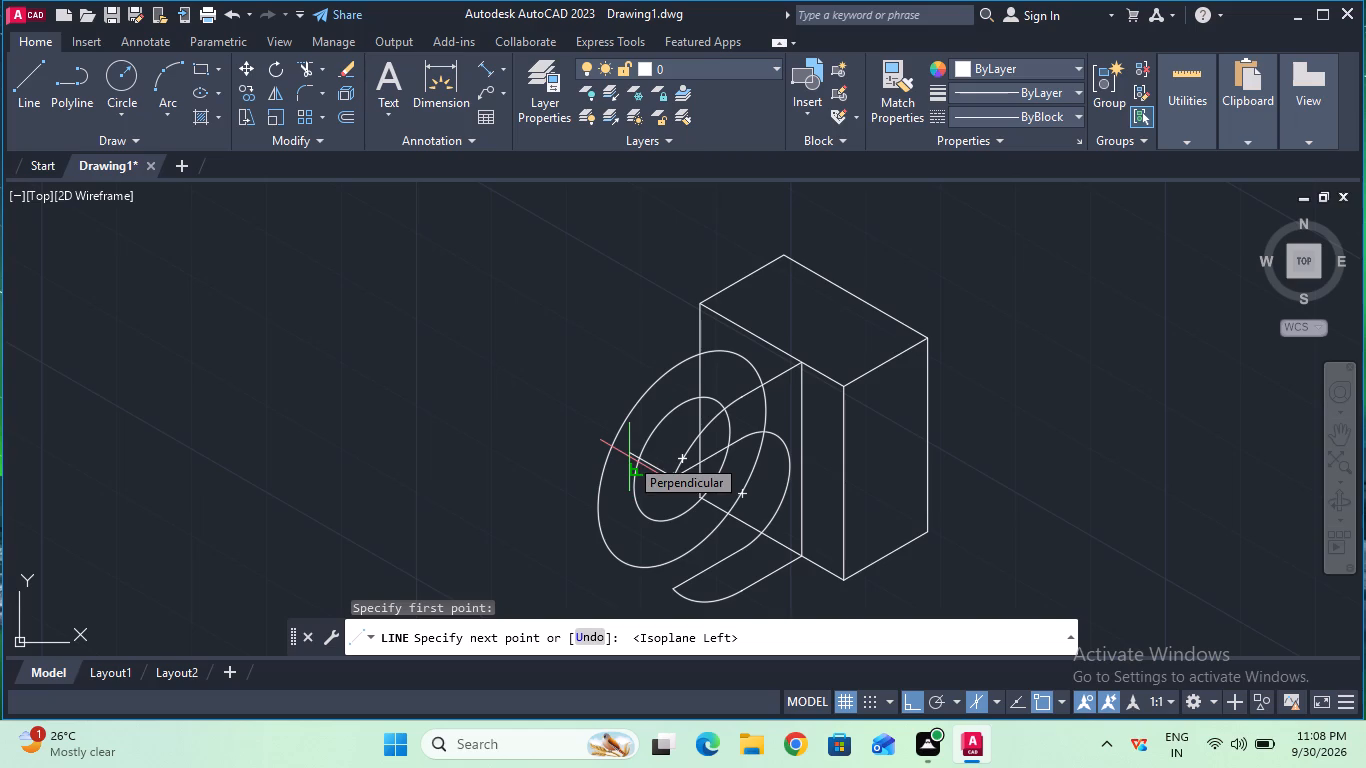
key(9)
key(BackSpace)
text(10)
key(Return)
key(Escape)
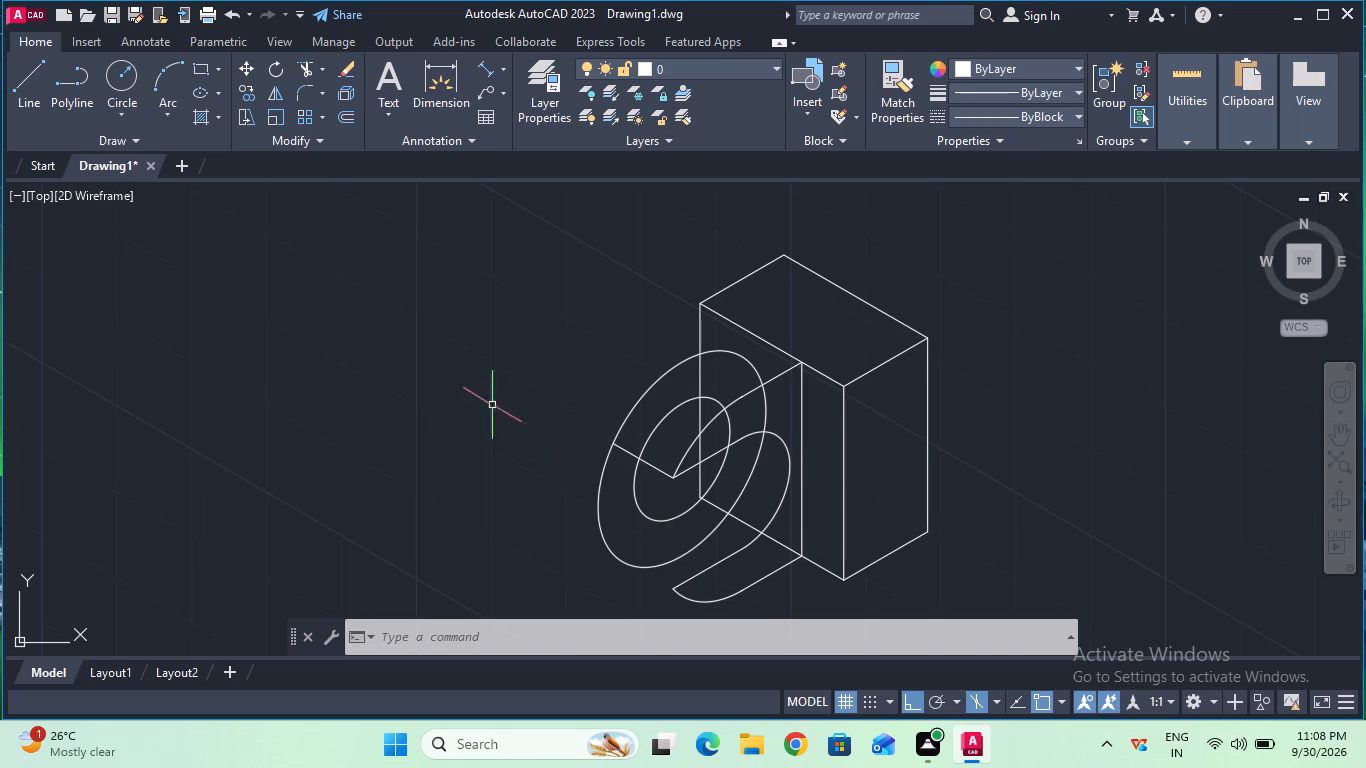
Draw a 10 mm line at 150° from the slot's lower open corner to the front 14 mm radius isocircle.
click(32, 94)
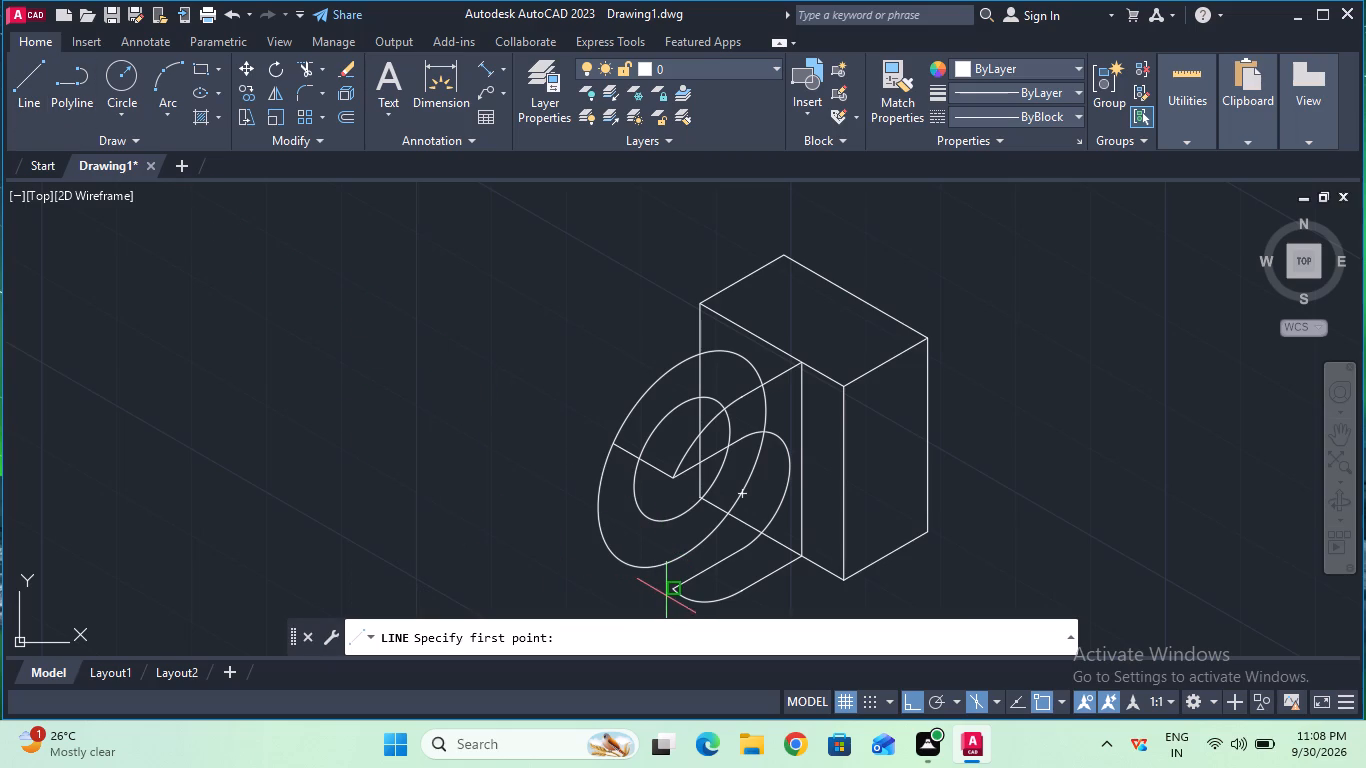
click(671, 594)
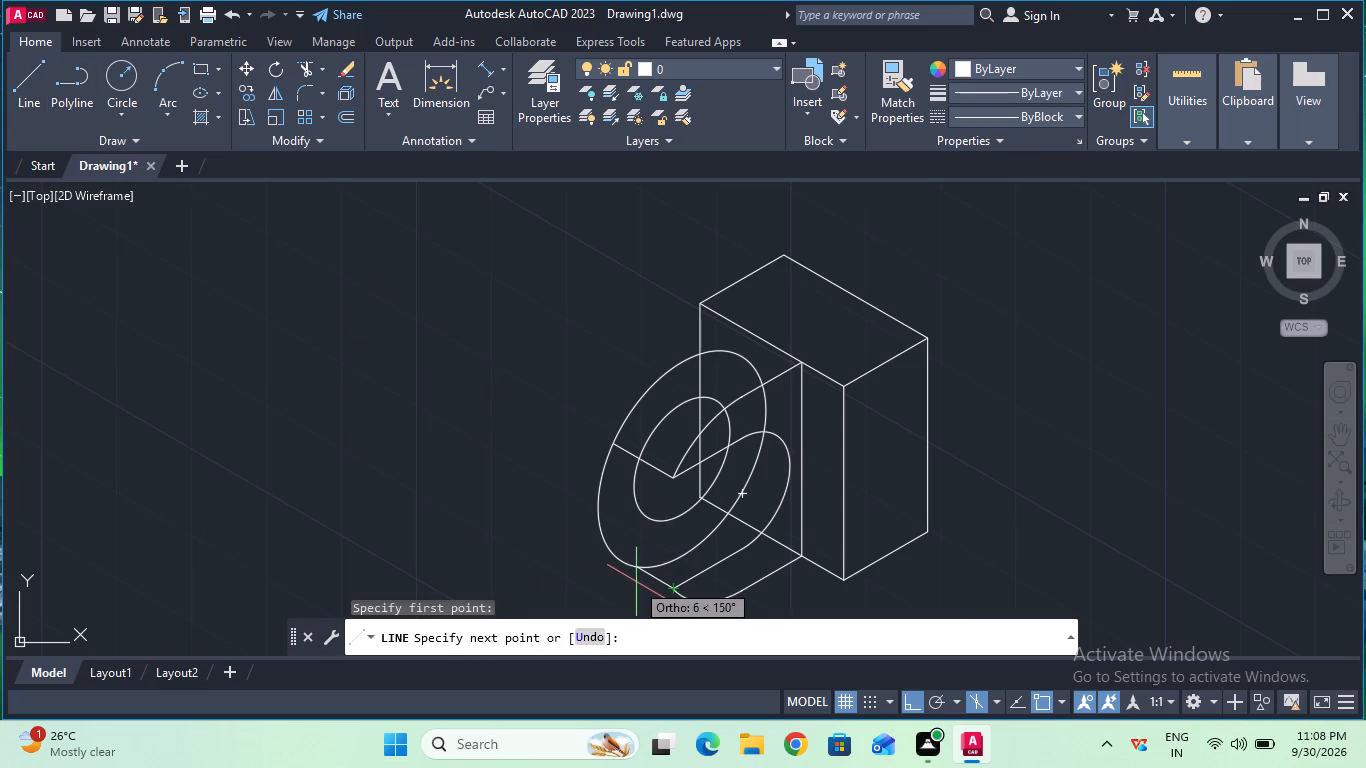
key(1)
key(0)
key(Return)
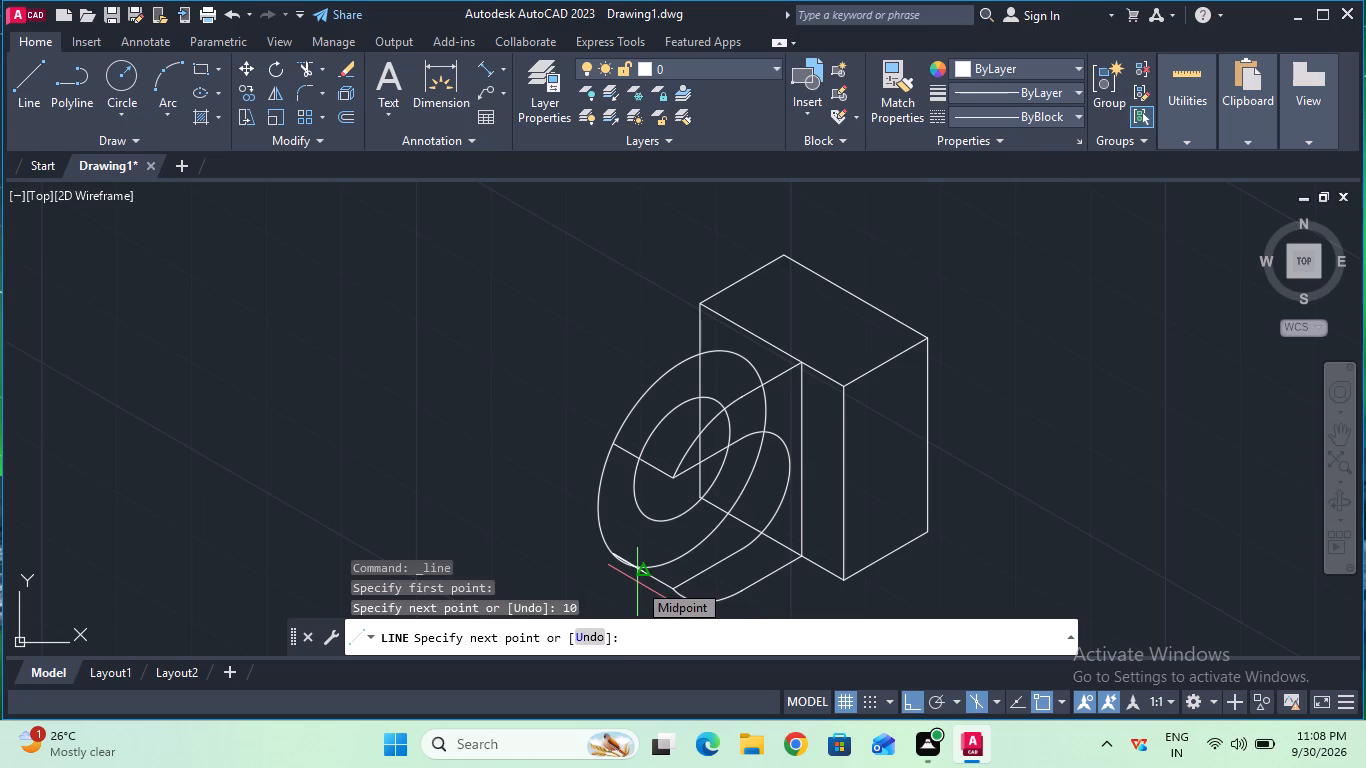
key(Escape)
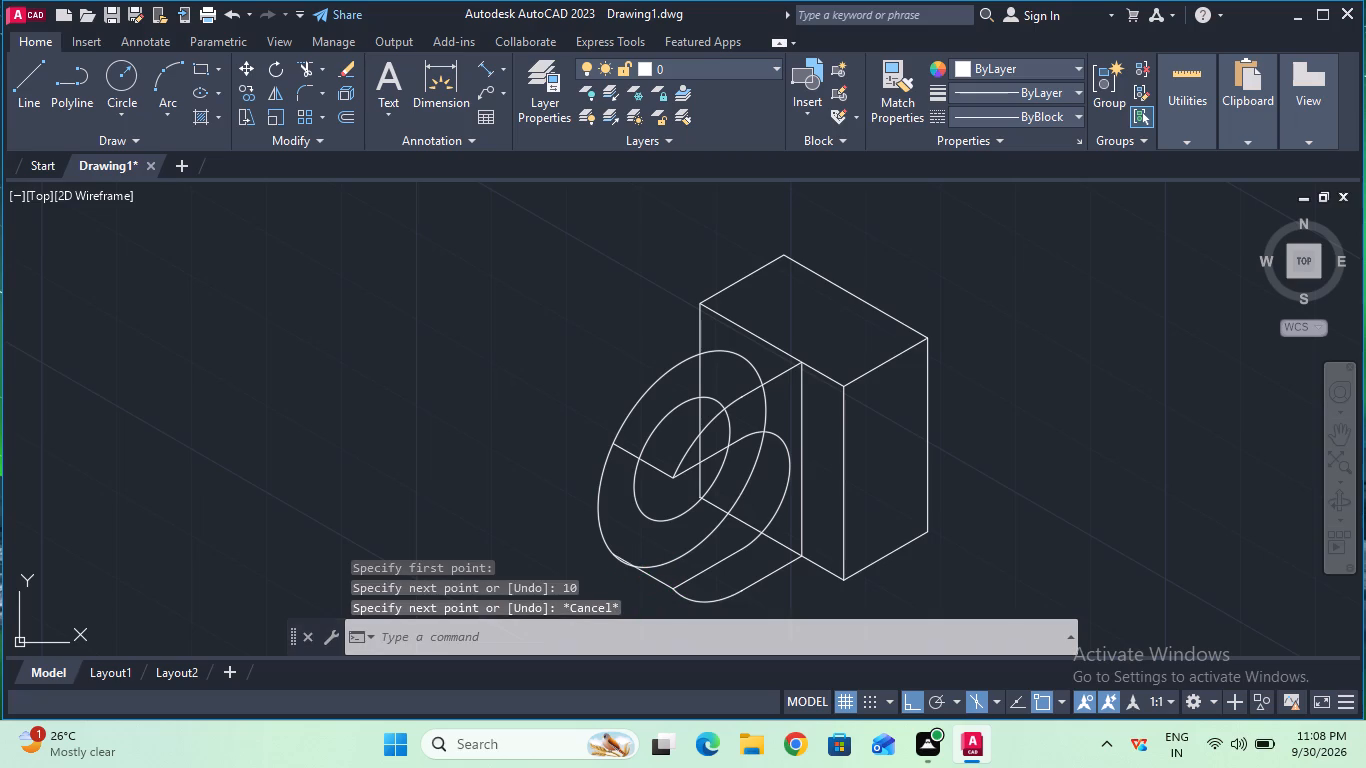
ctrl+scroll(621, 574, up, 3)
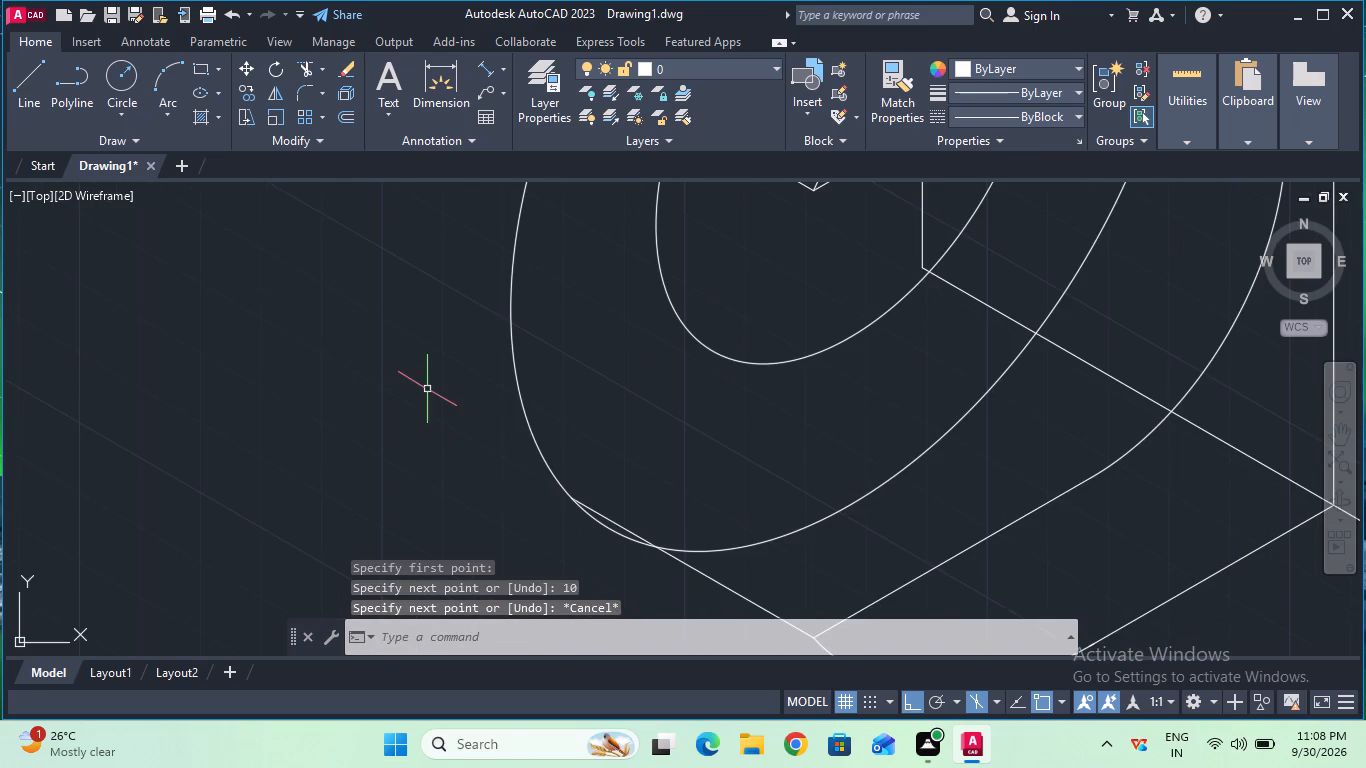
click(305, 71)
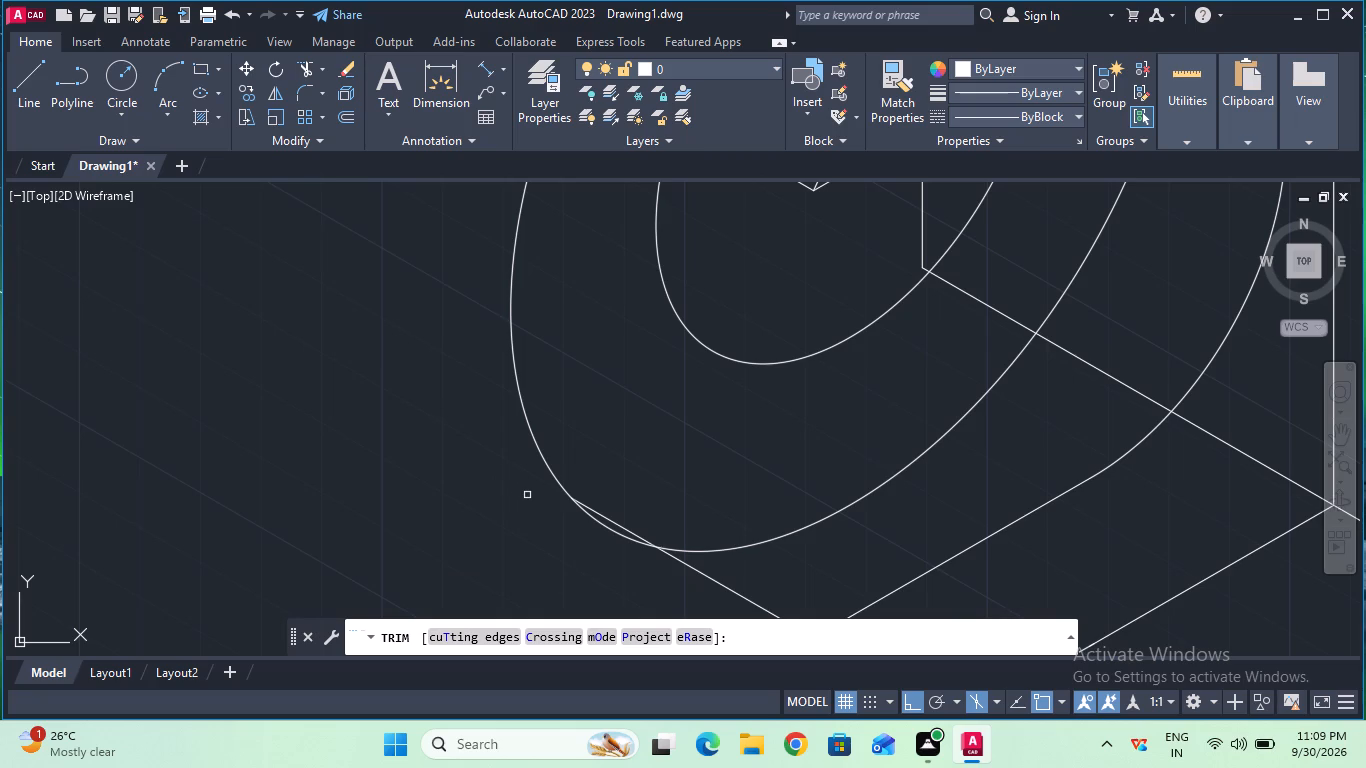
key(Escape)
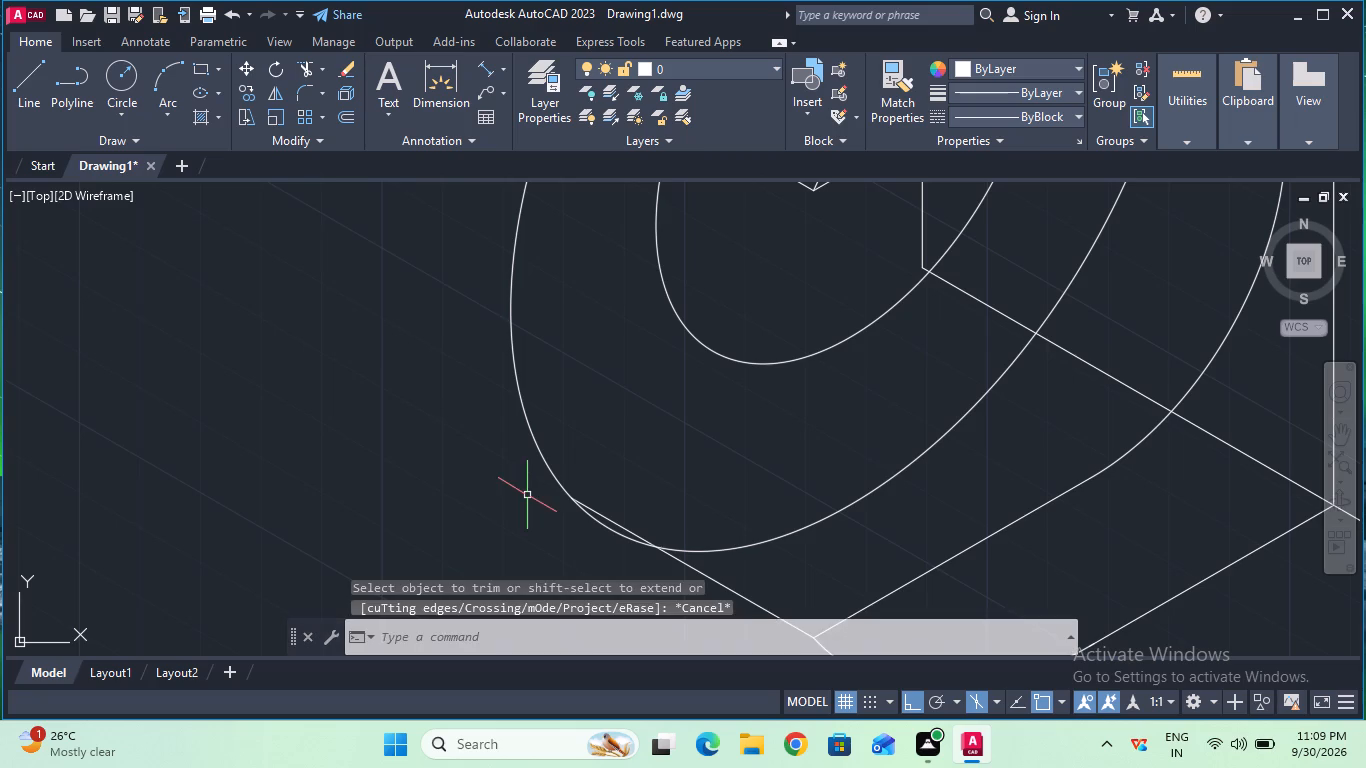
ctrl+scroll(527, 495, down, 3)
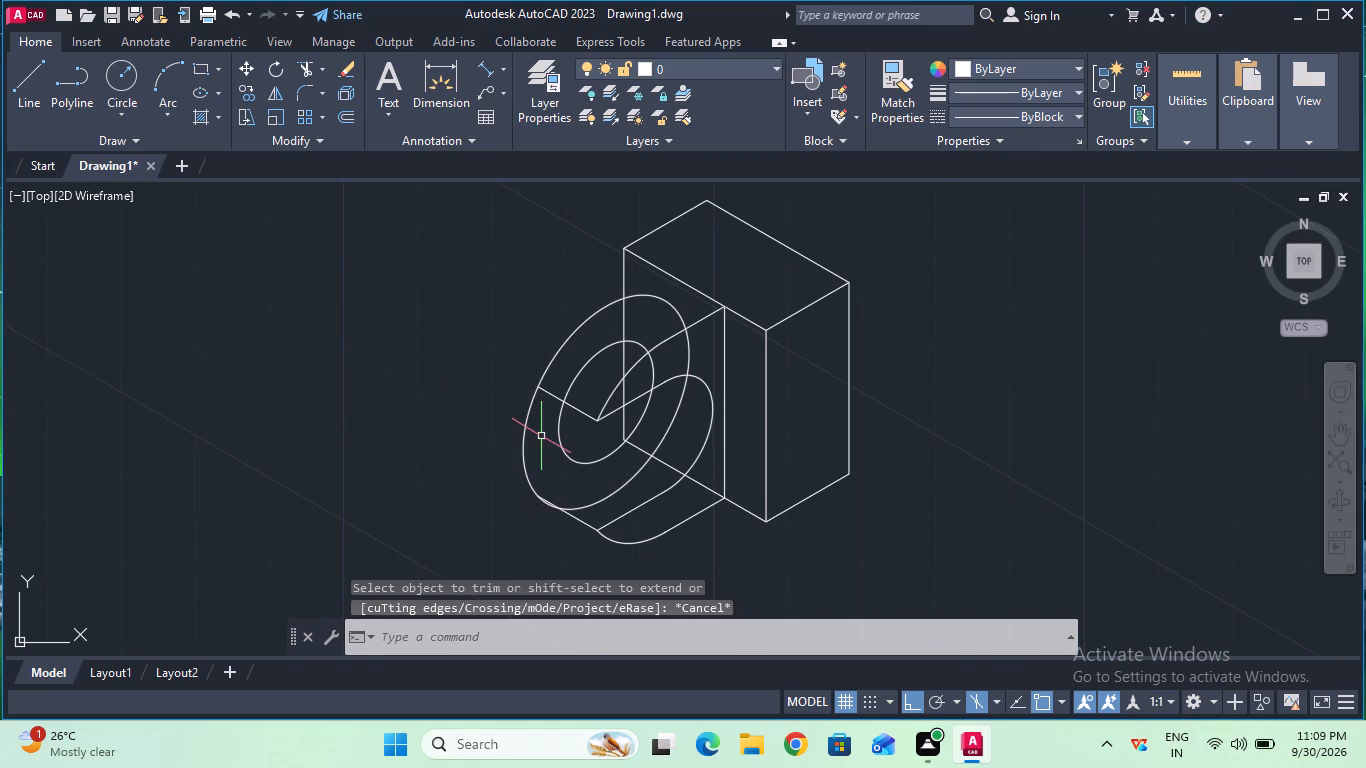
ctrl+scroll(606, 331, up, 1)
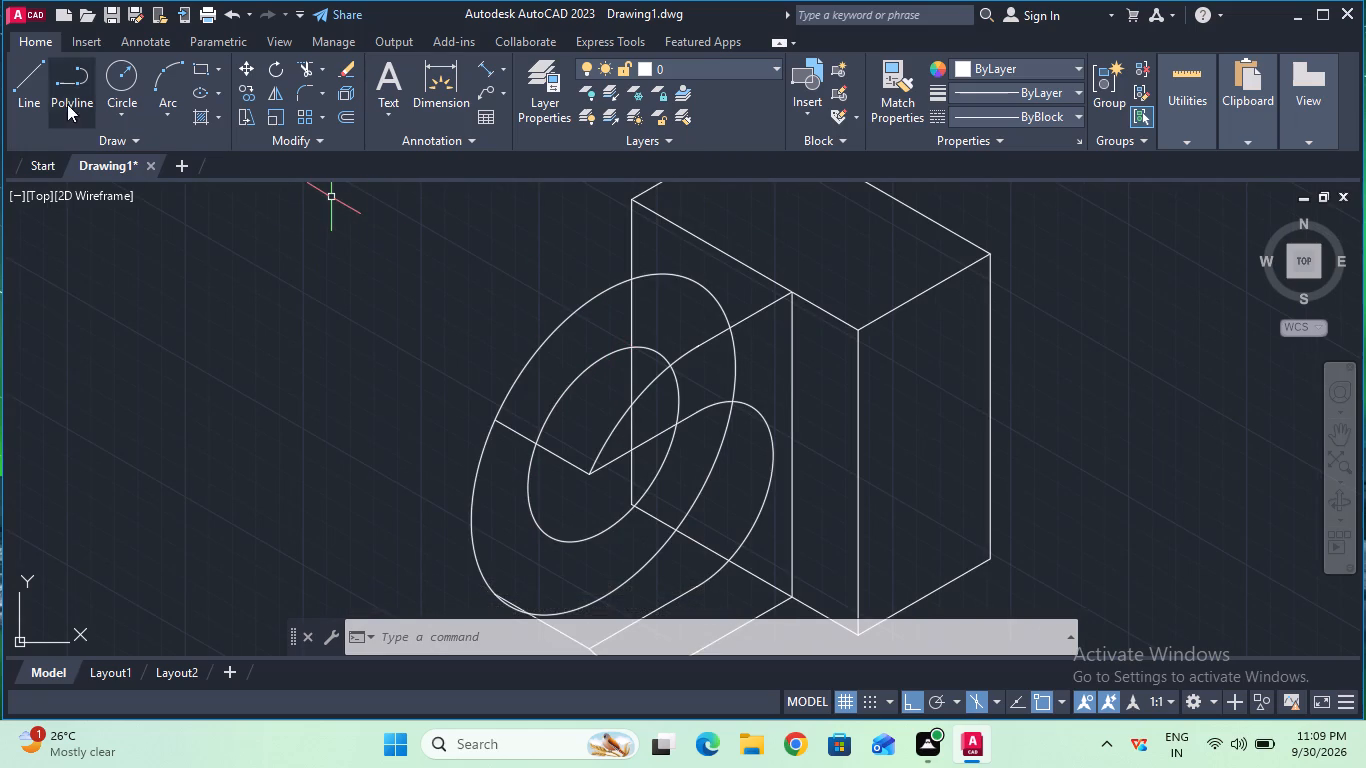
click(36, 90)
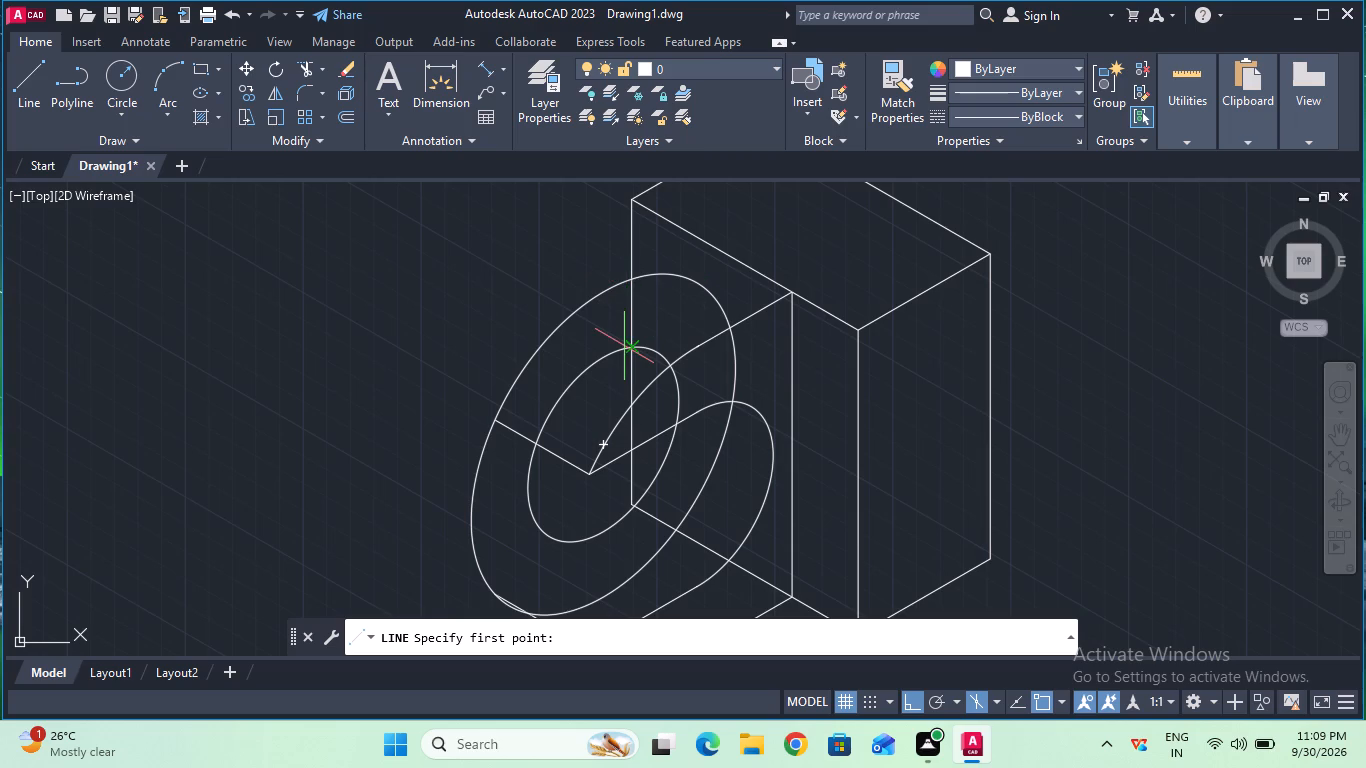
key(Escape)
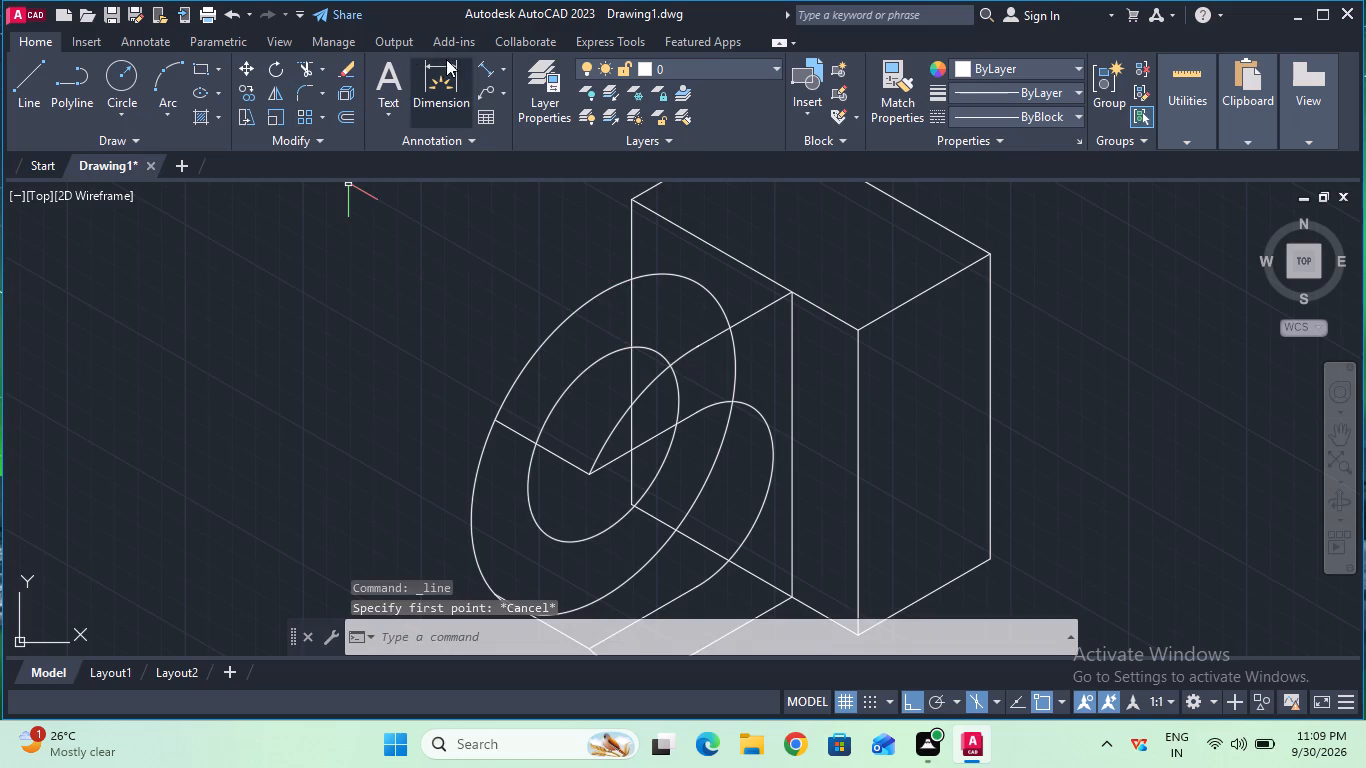
Set the current linetype to CENTER and draw a 14 mm line vertically upward from the centre of the front isocircles.
click(975, 124)
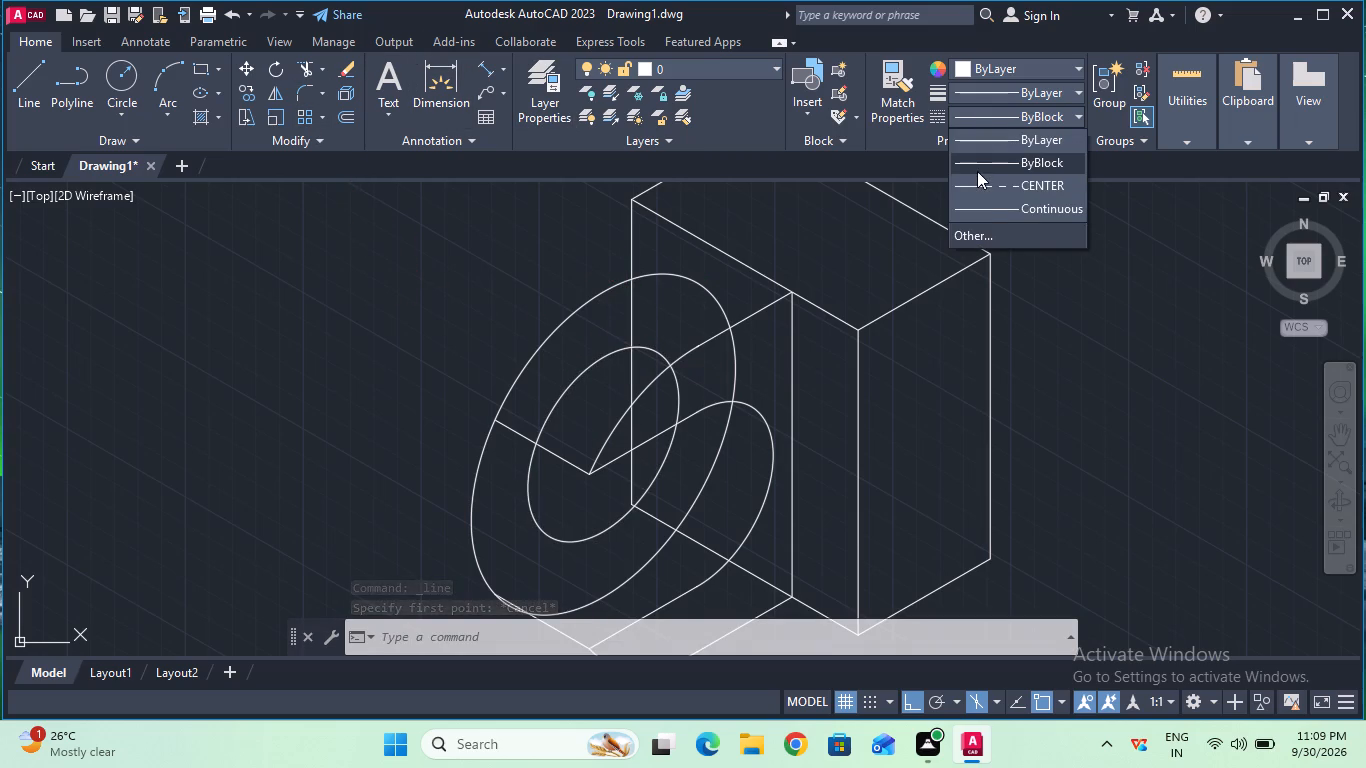
click(985, 193)
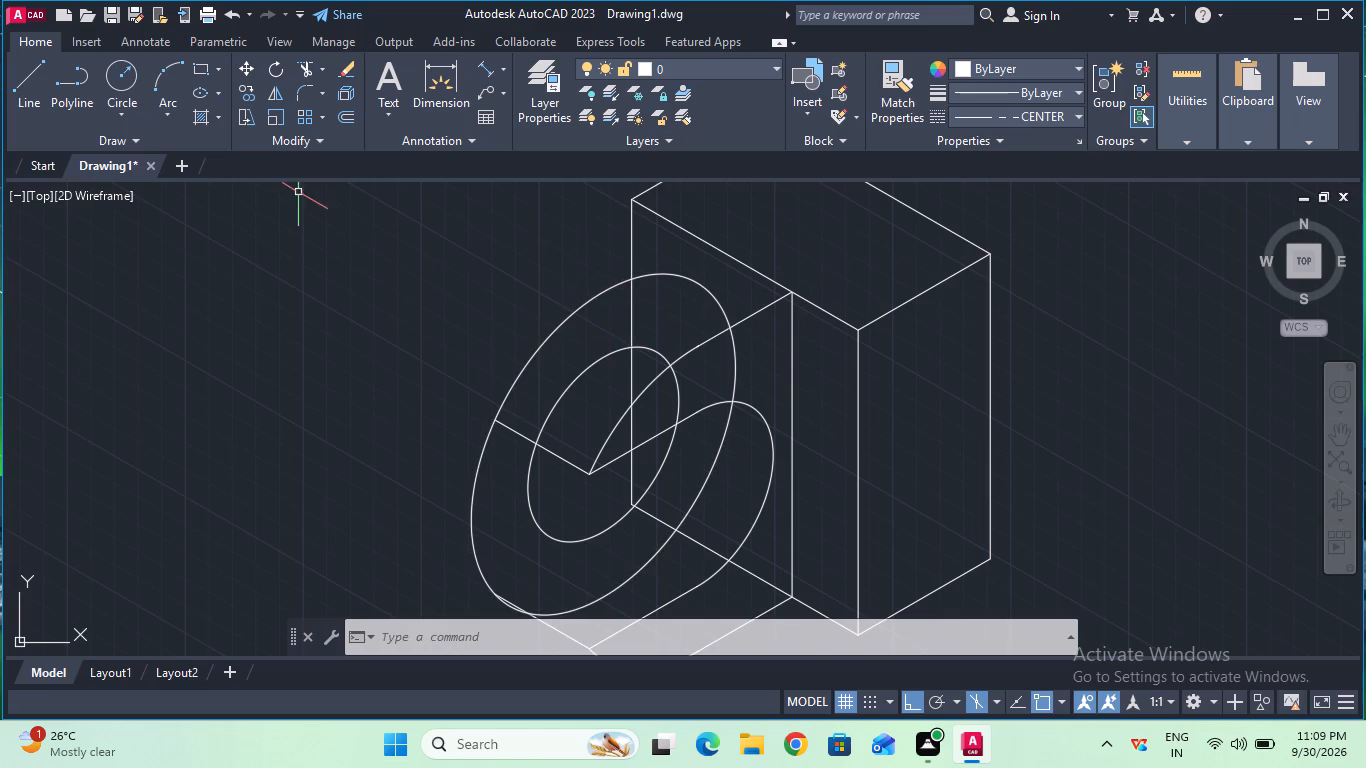
click(41, 106)
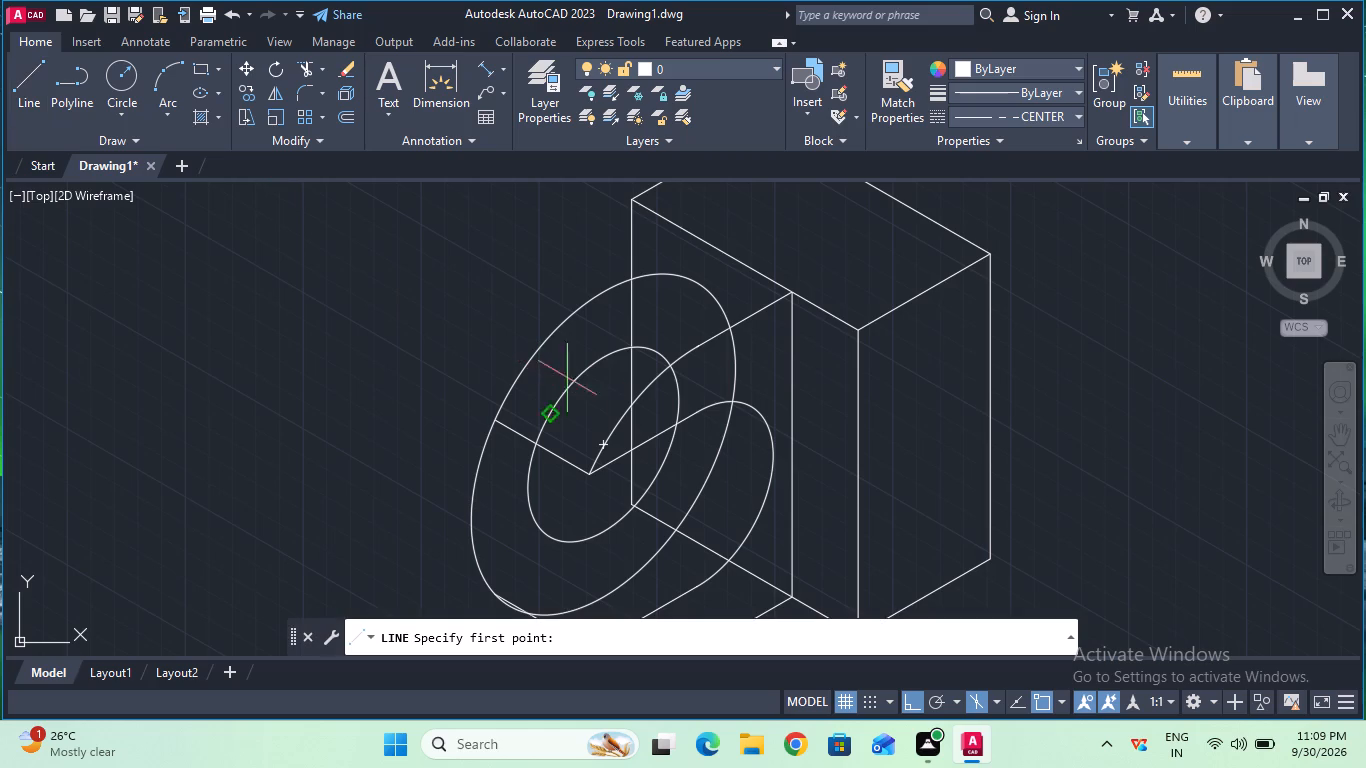
click(600, 443)
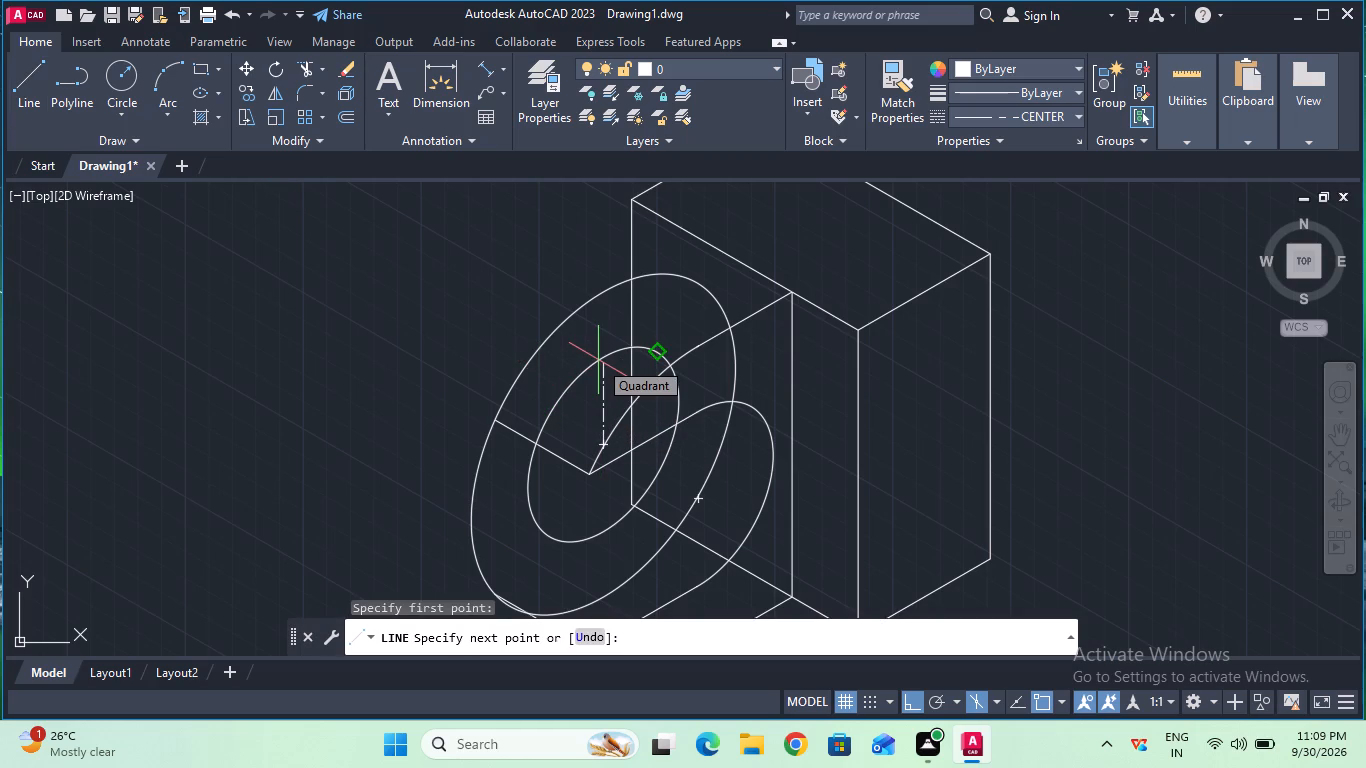
key(1)
key(4)
key(Return)
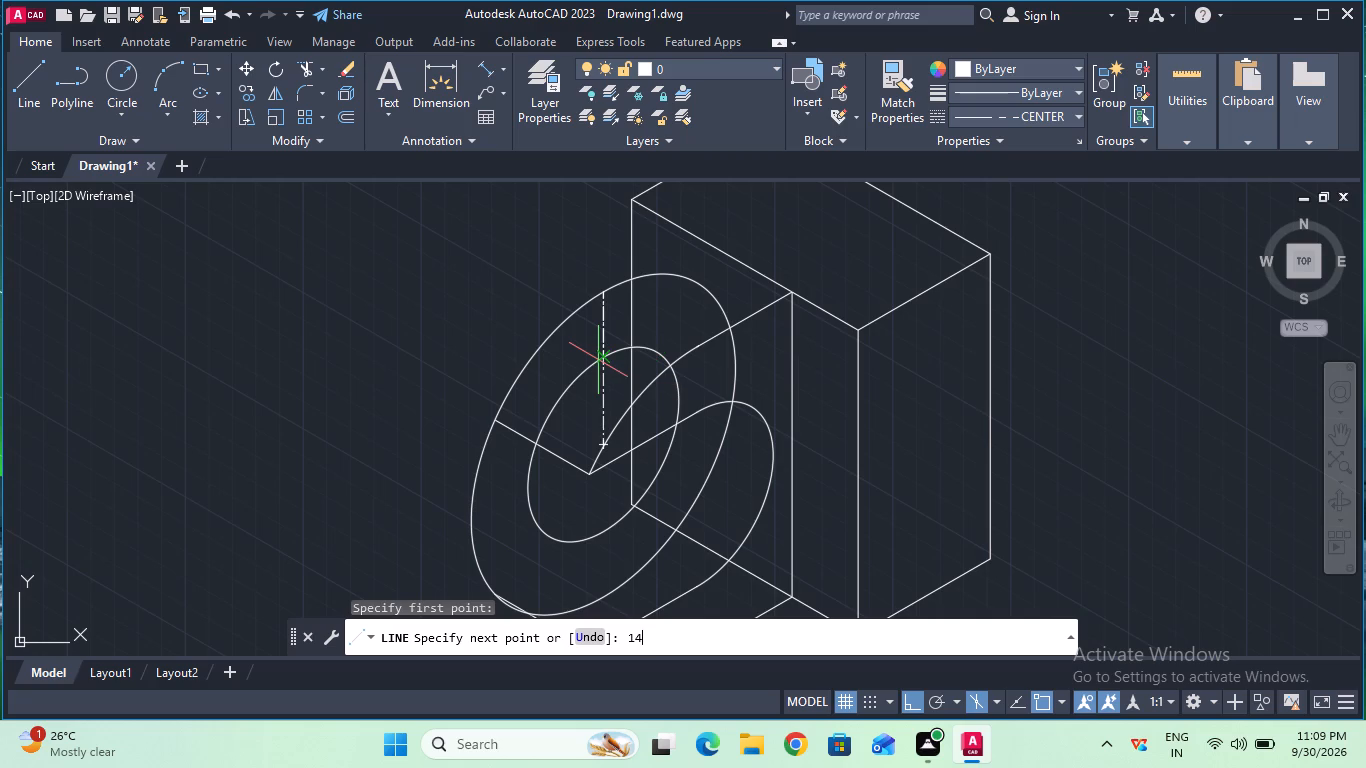
key(Escape)
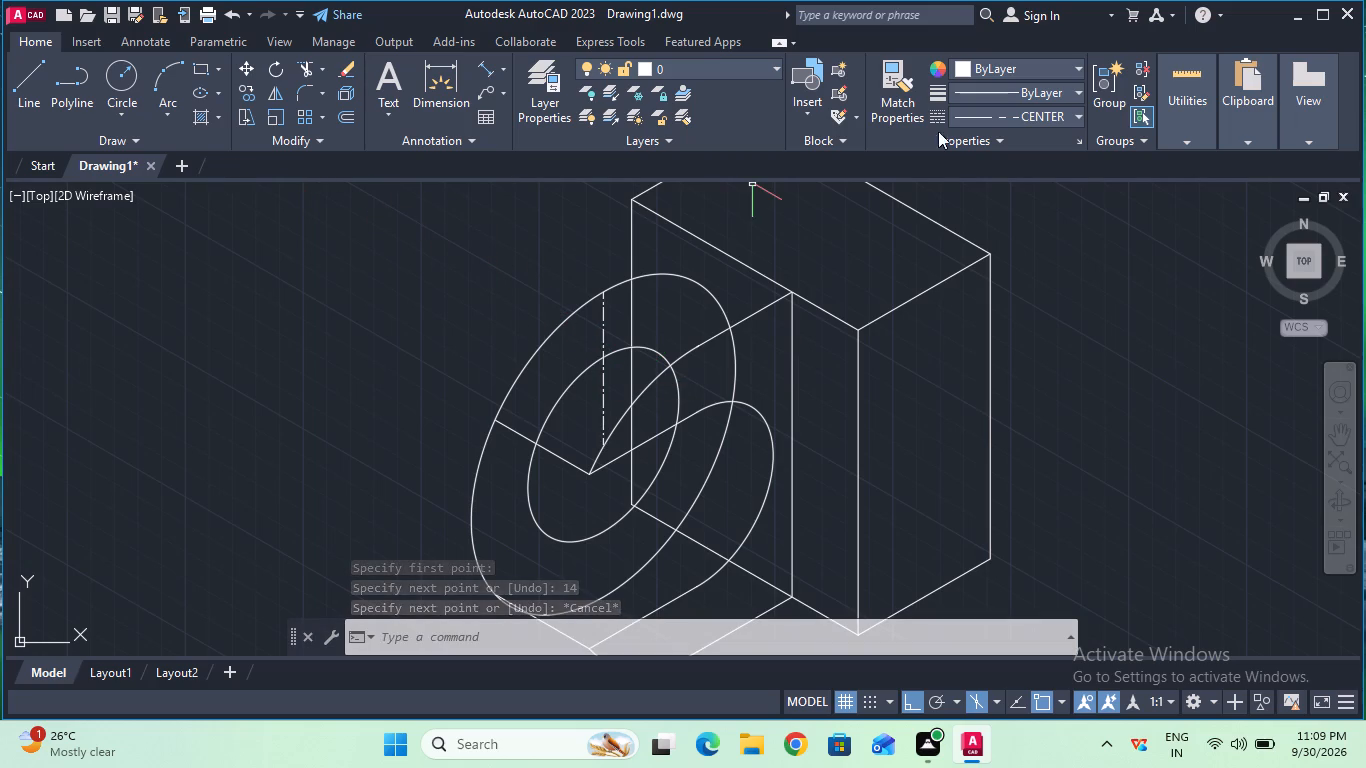
With the ByBlock linetype, draw a 14 mm line on the top isoplane from the centre line's upper end at 30° toward the block.
click(967, 114)
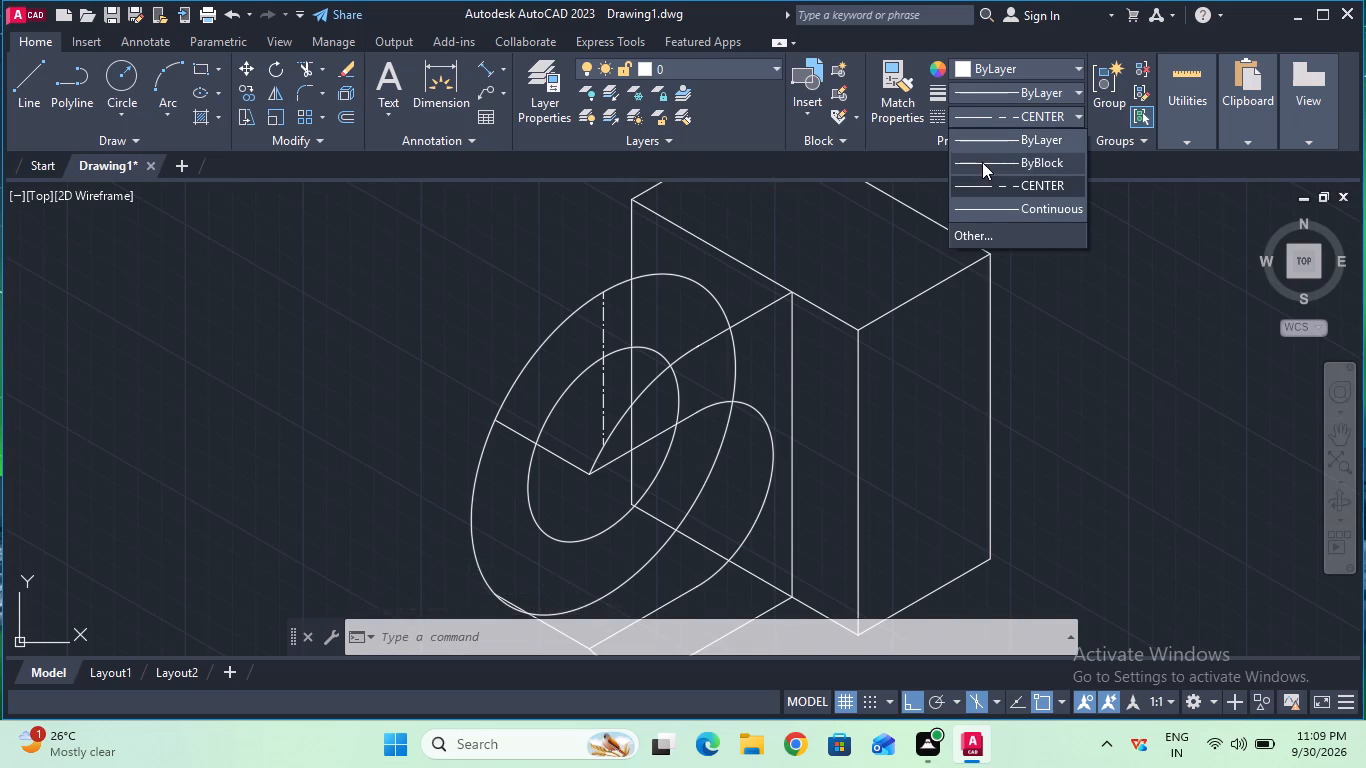
click(982, 162)
click(25, 98)
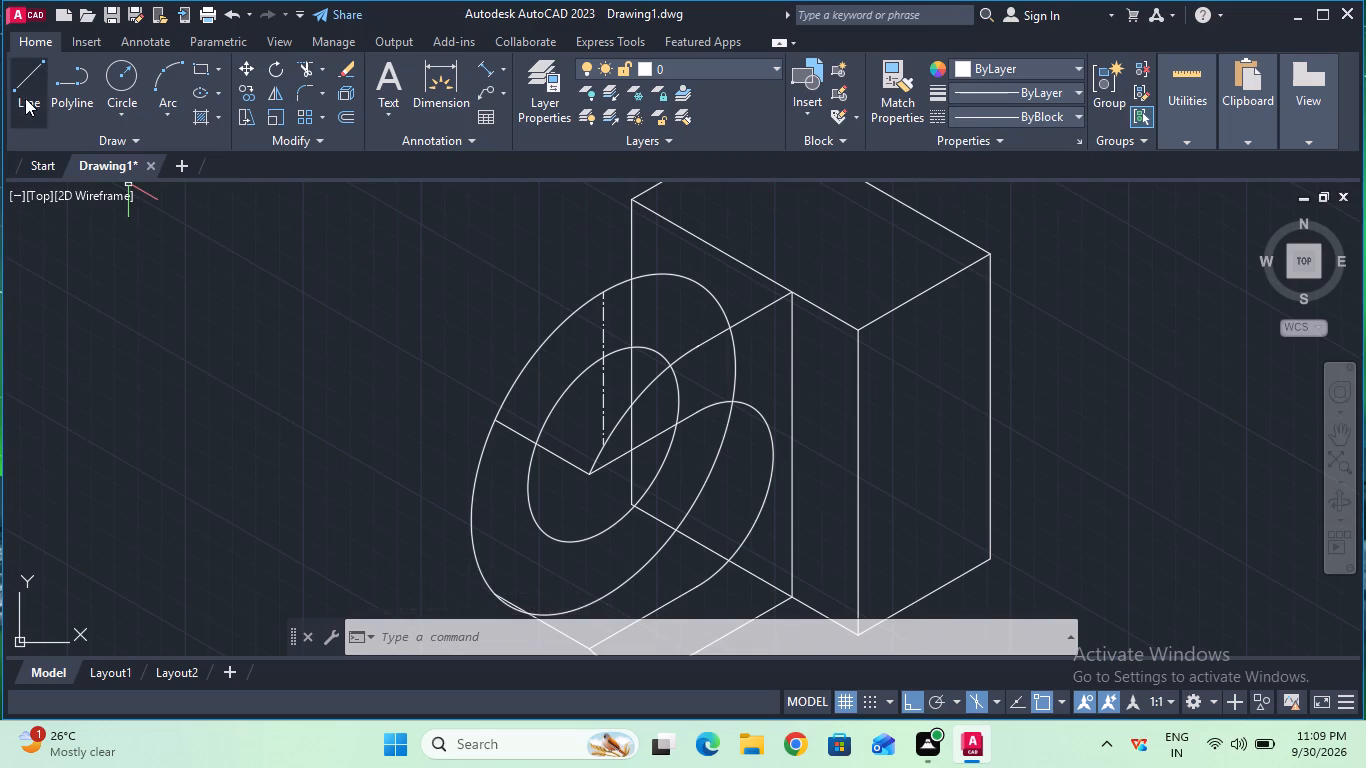
click(599, 287)
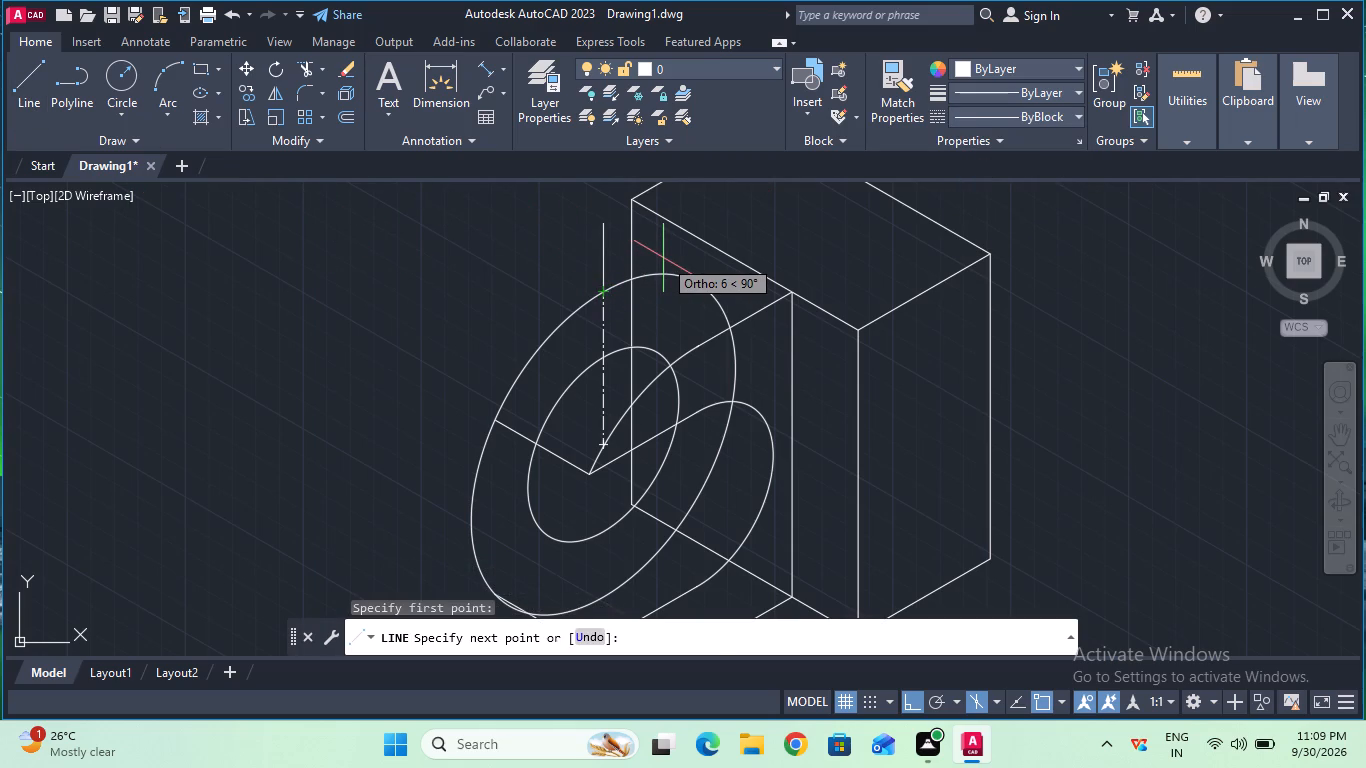
key(F5)
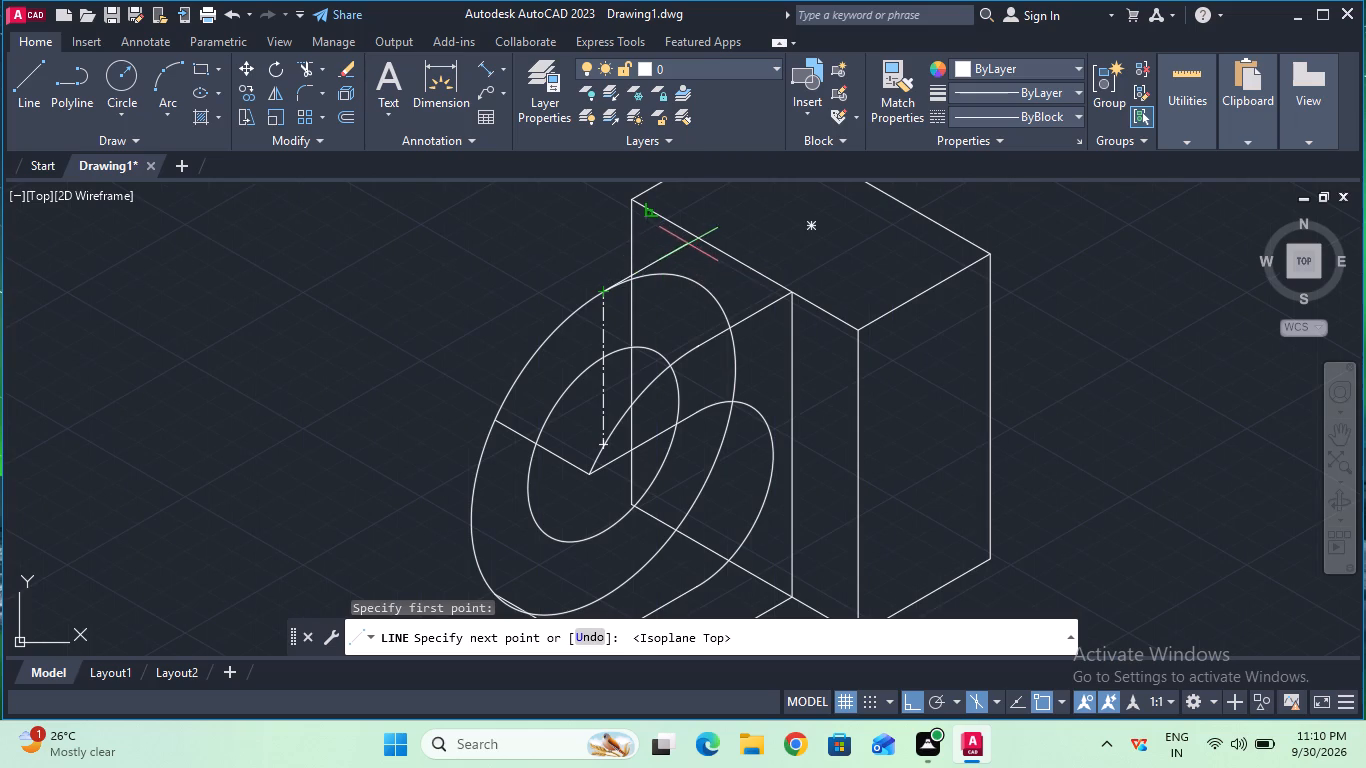
text(14)
key(Return)
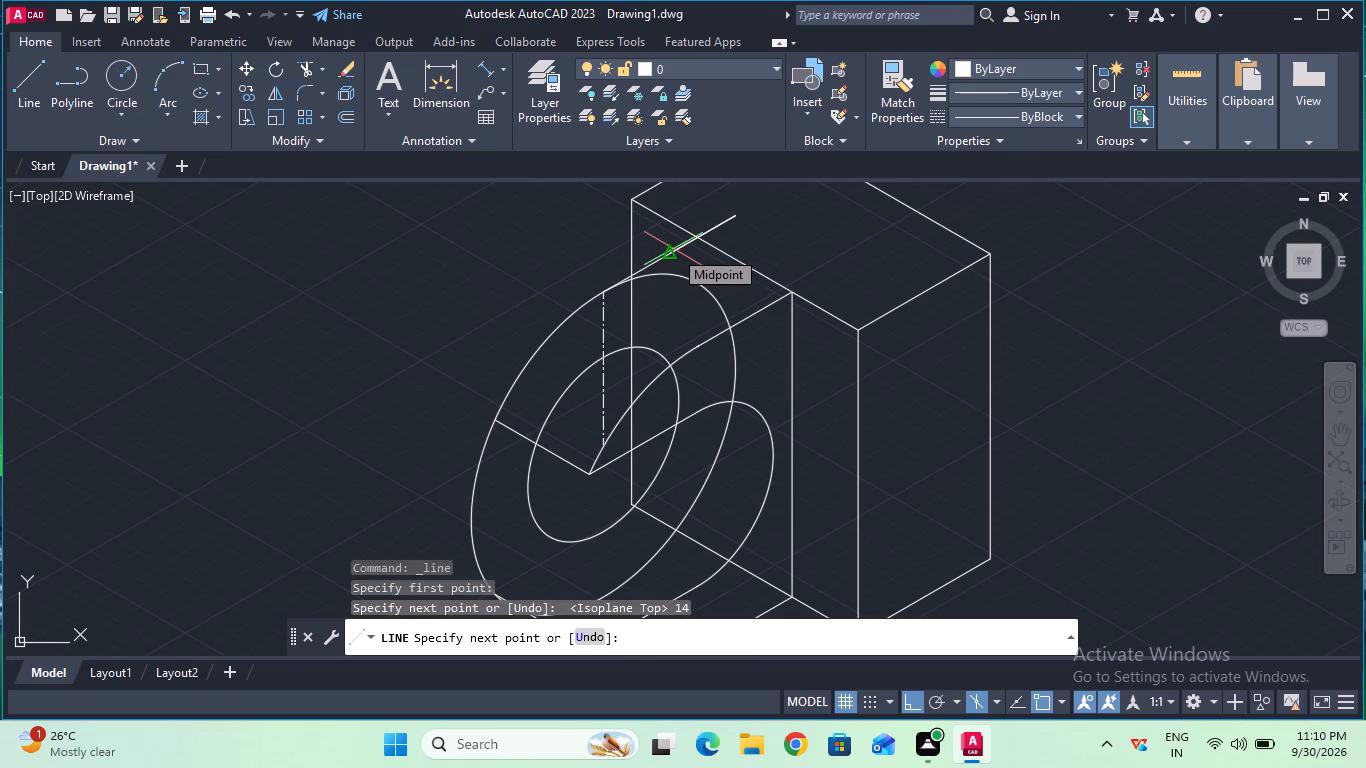
key(Escape)
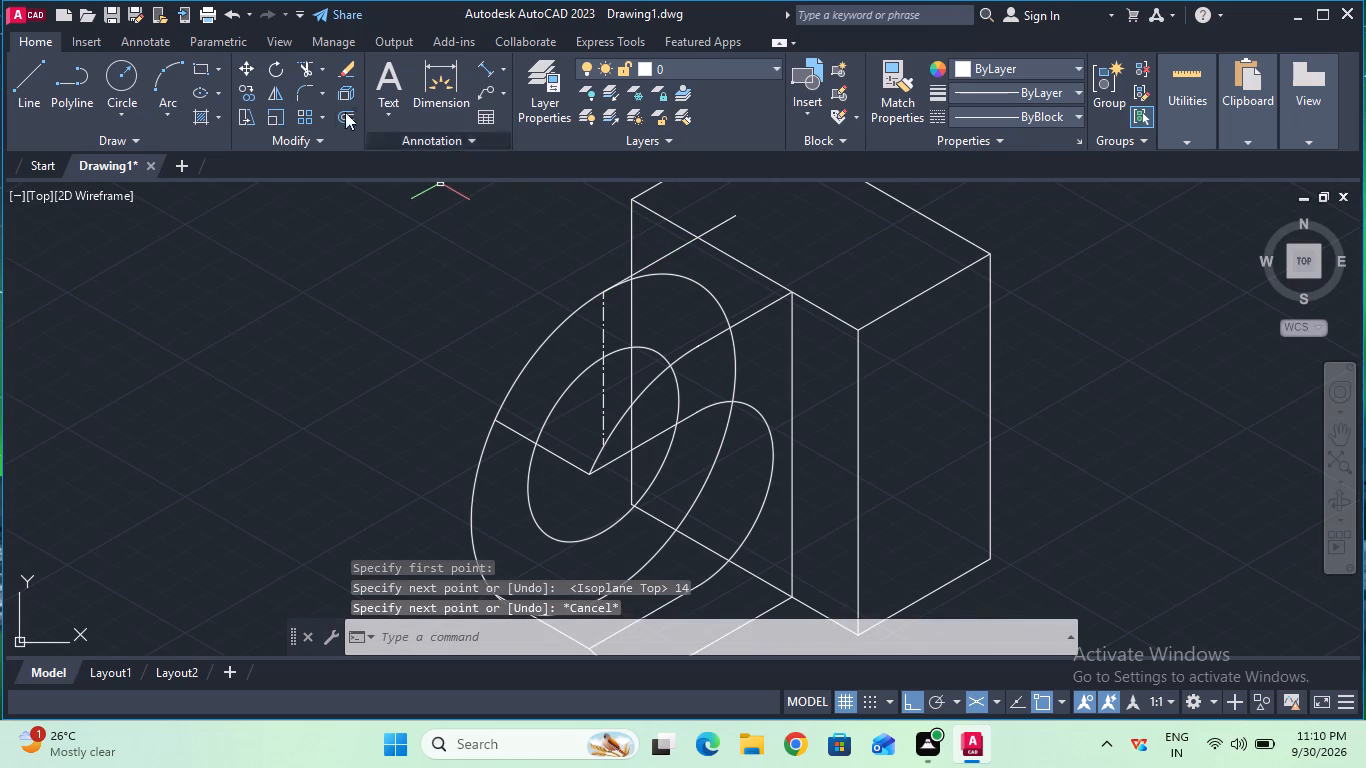
Trim the end of the new tangent line that extends past the block's upper front edge.
click(302, 67)
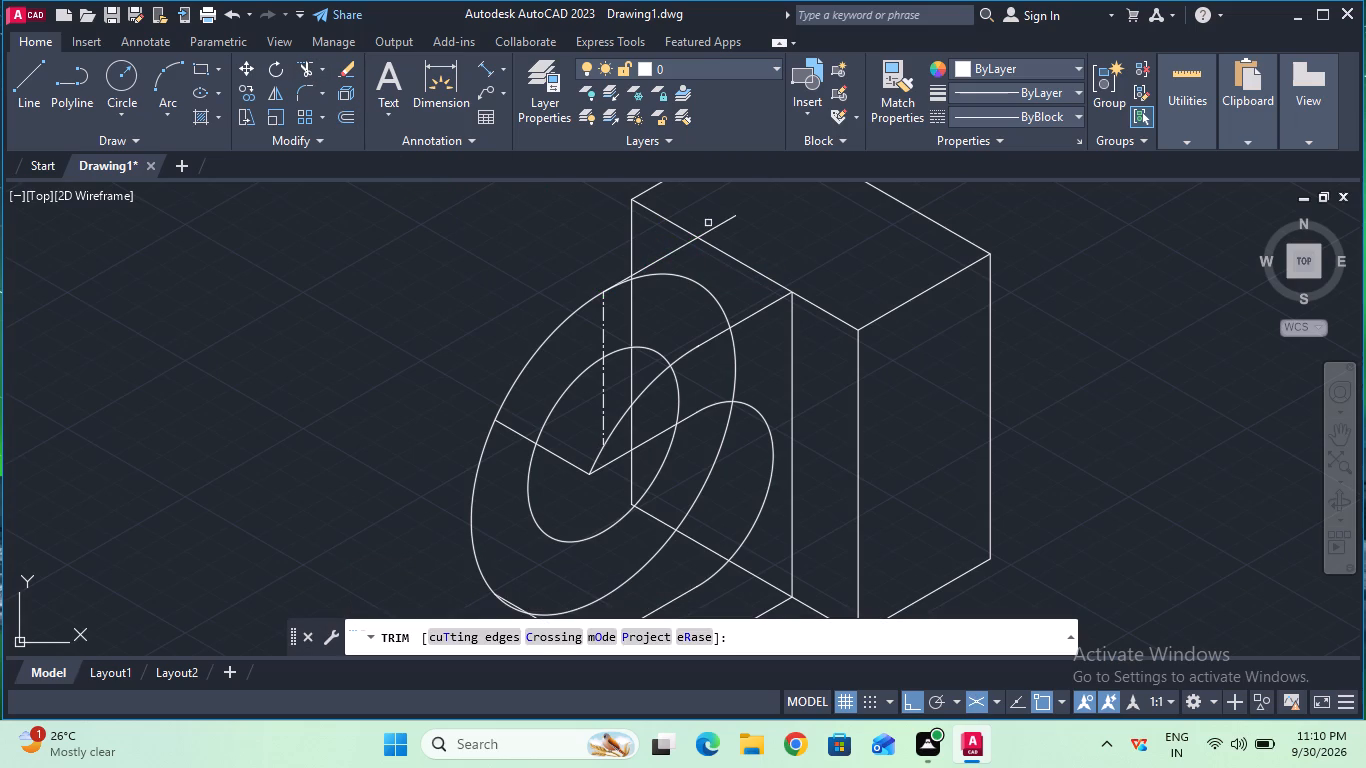
click(712, 228)
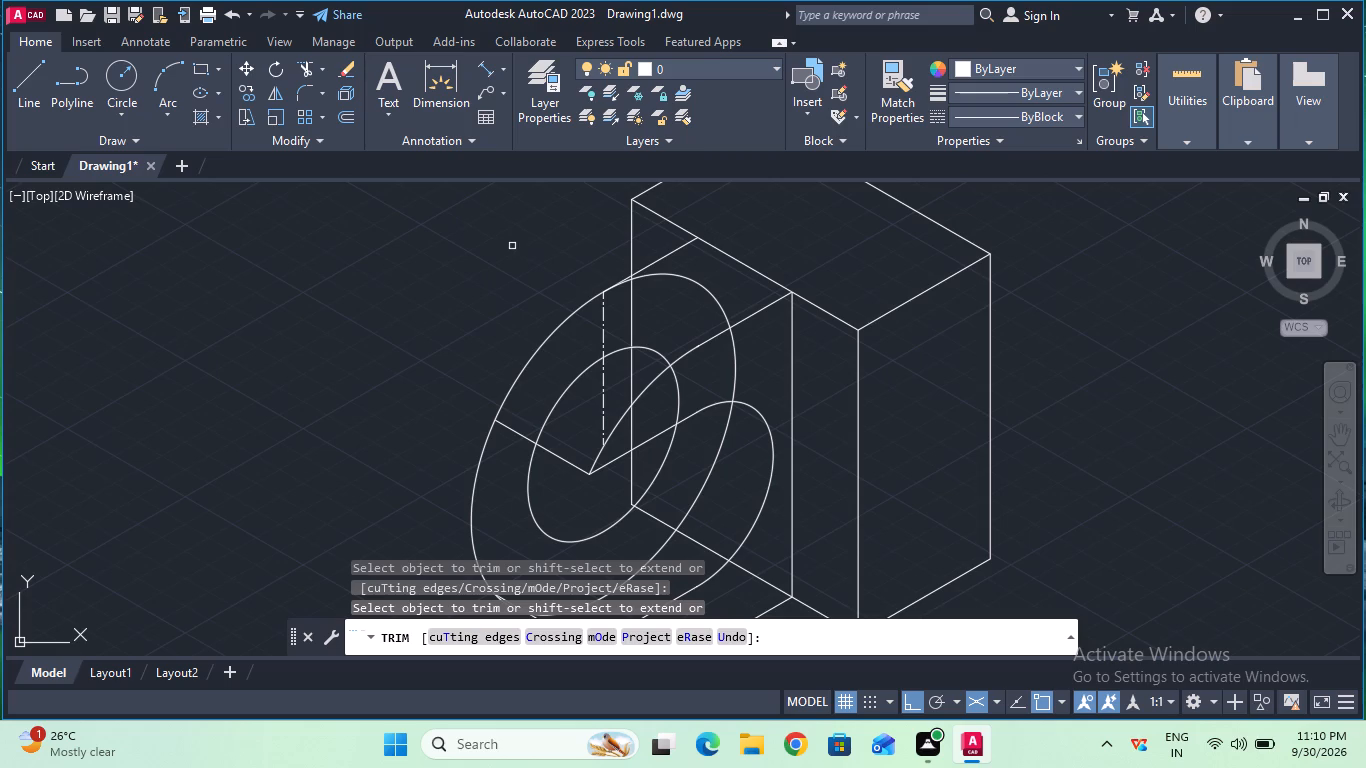
key(Escape)
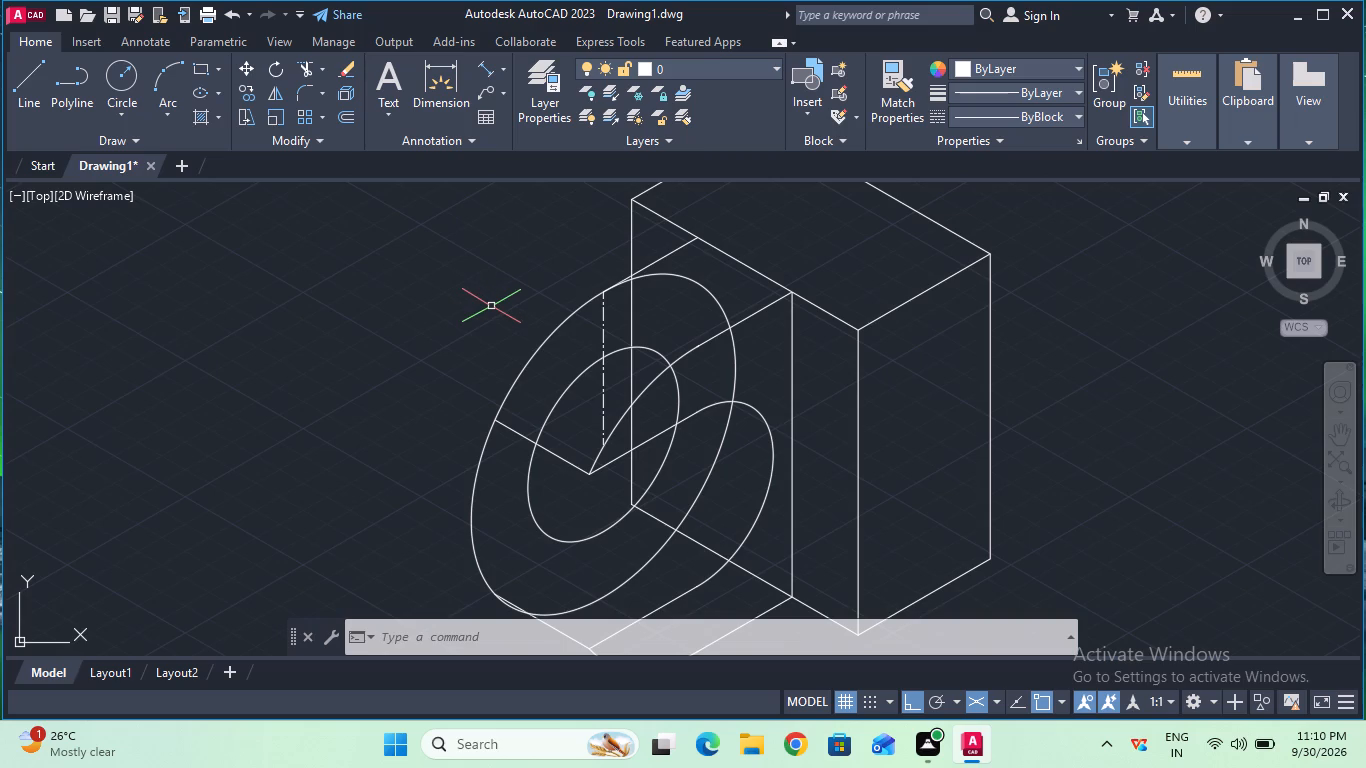
Erase the vertical centre line above the centre of the front isocircles.
click(343, 71)
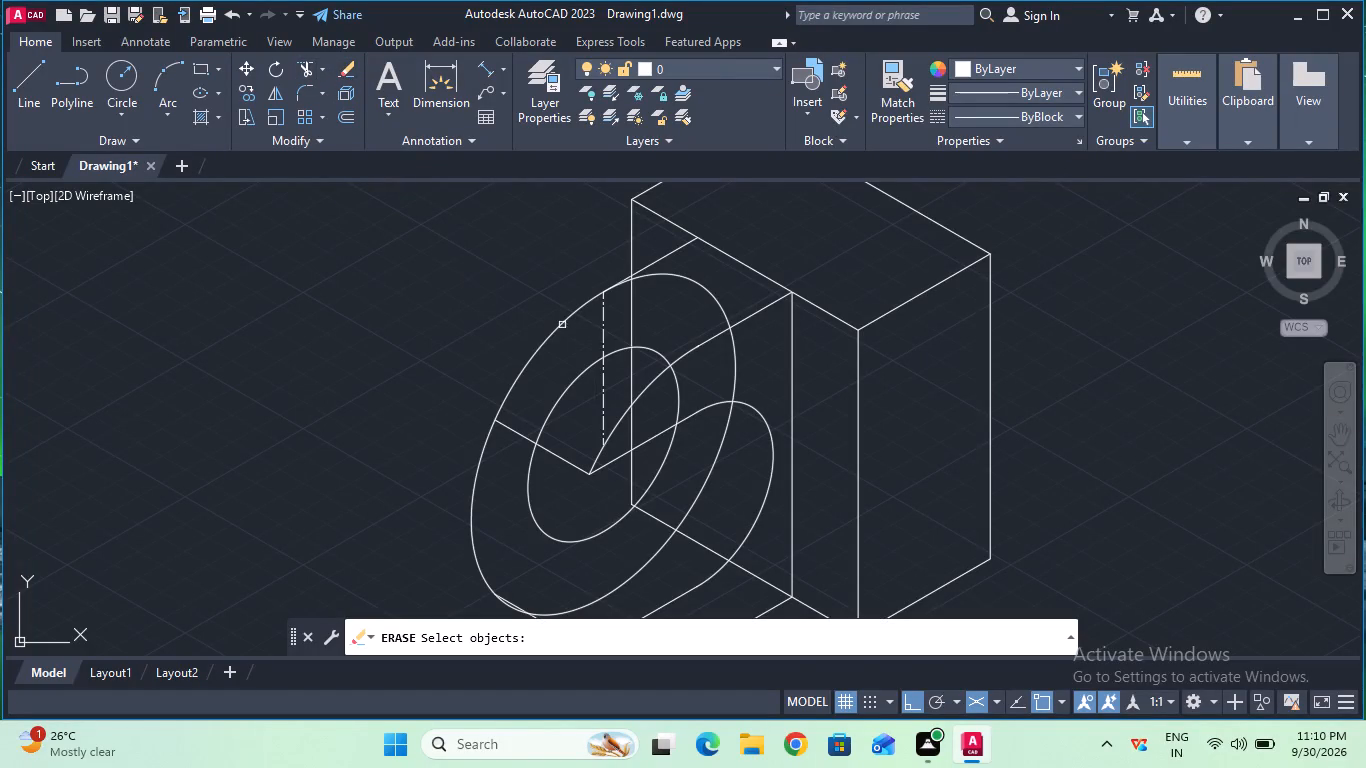
click(602, 330)
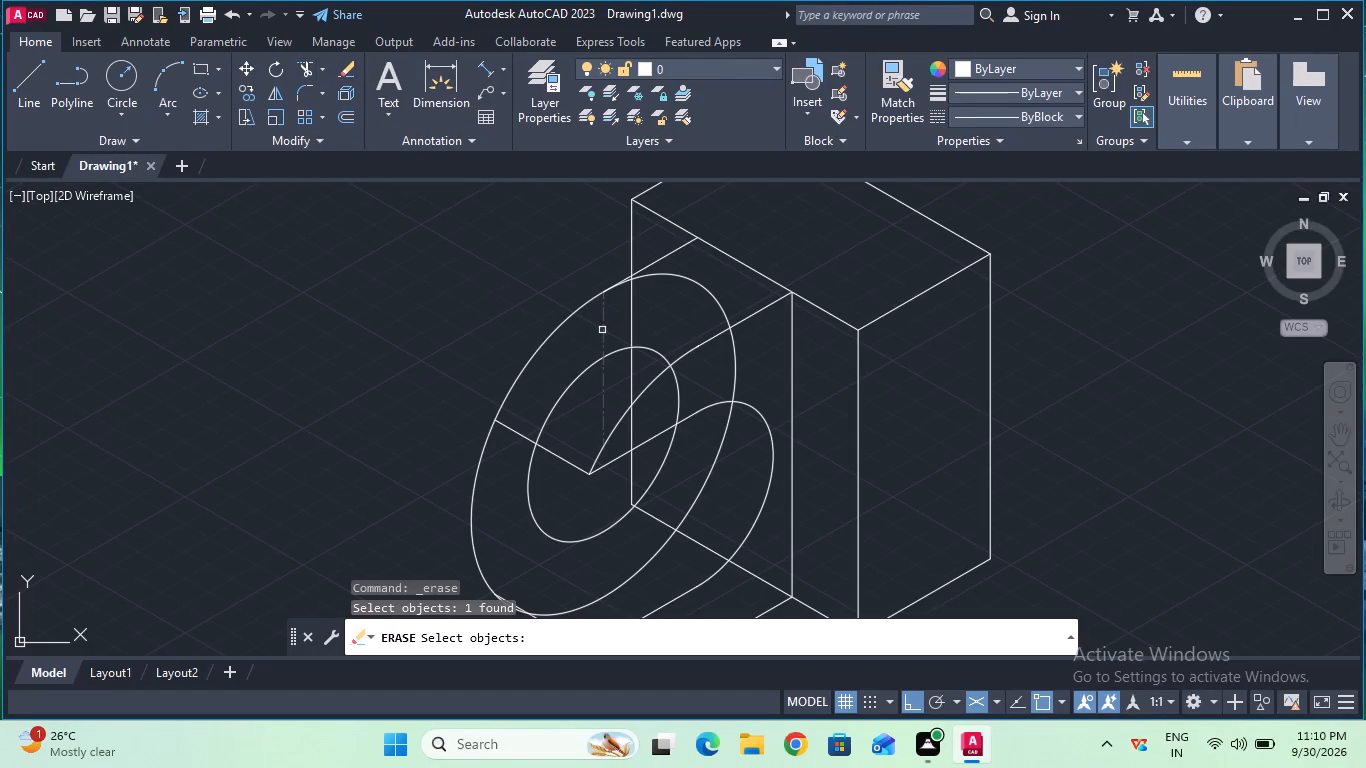
key(Return)
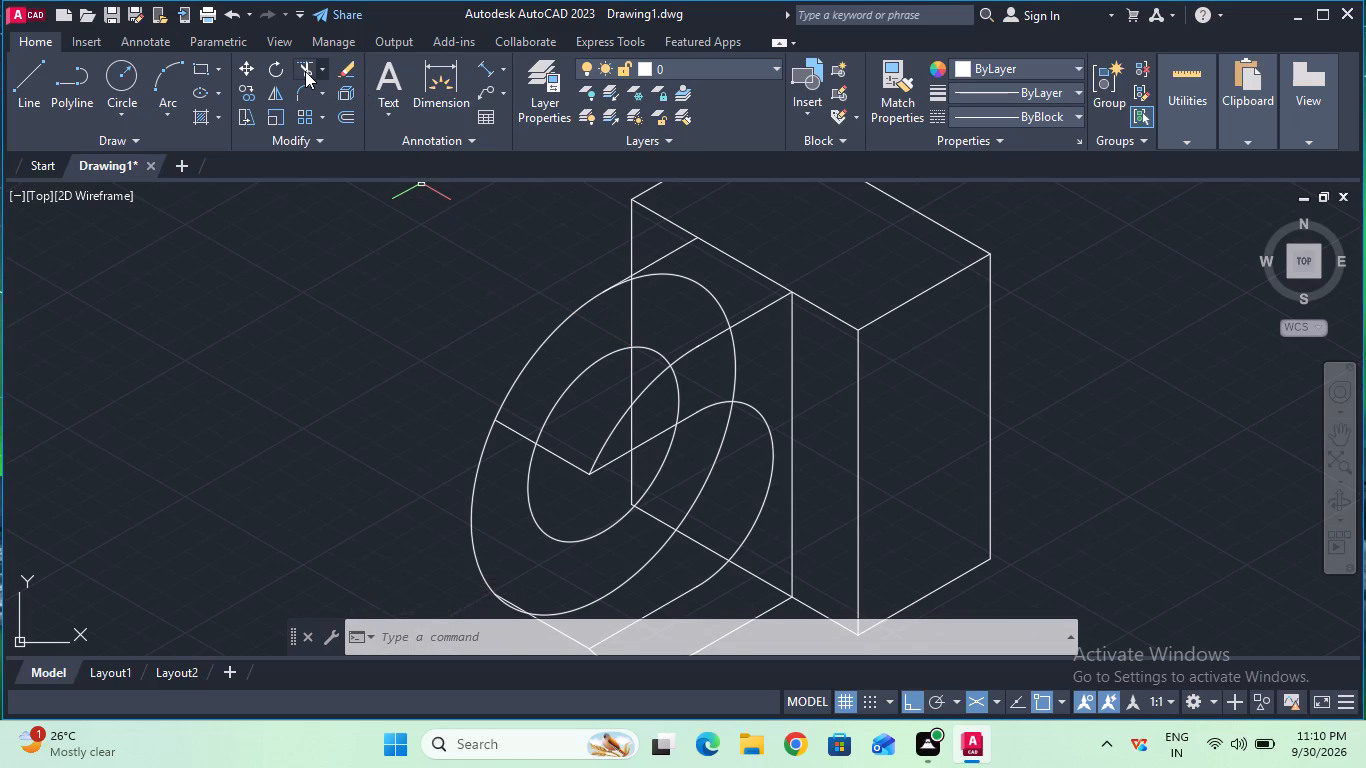
Trim the block's vertical edge from its upper corner down to the slot's lower edge, including the short stub between the tangent line and outer isocircle.
click(305, 71)
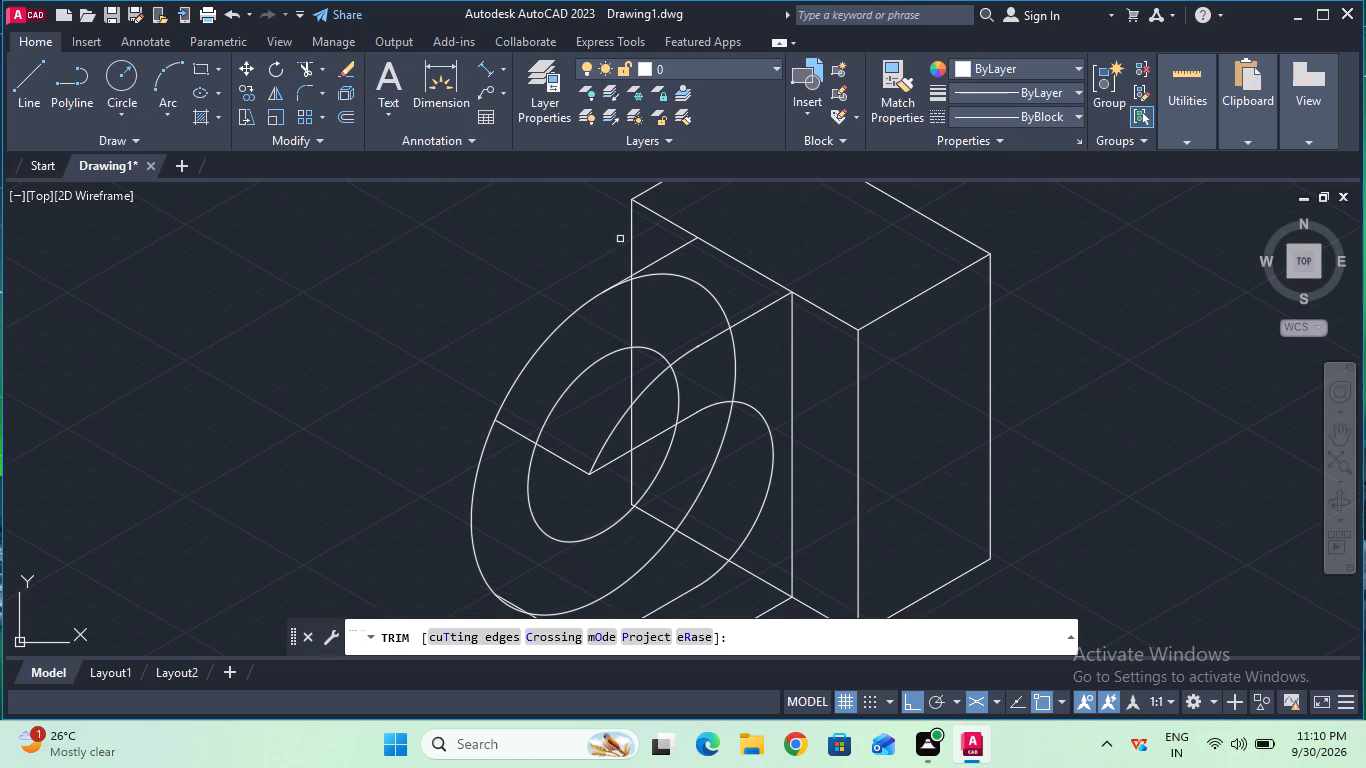
click(630, 239)
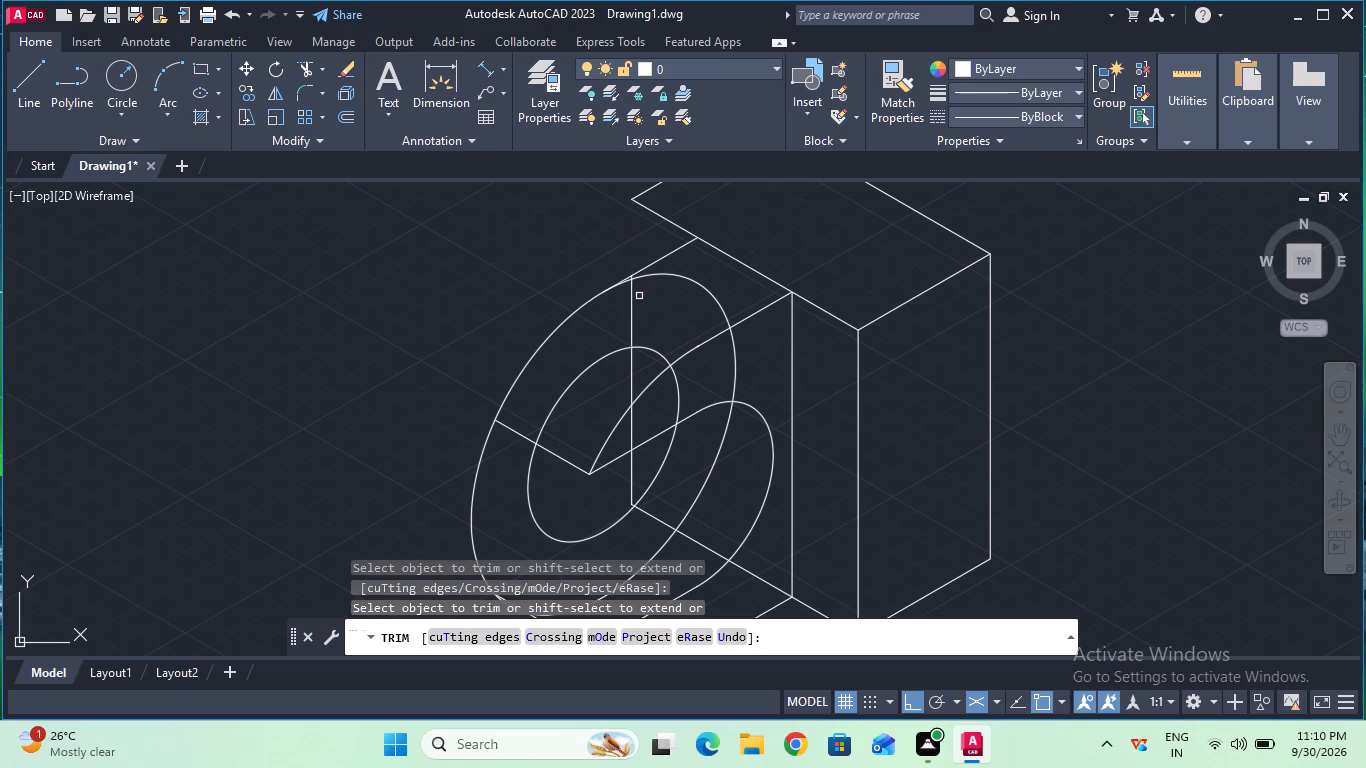
click(631, 302)
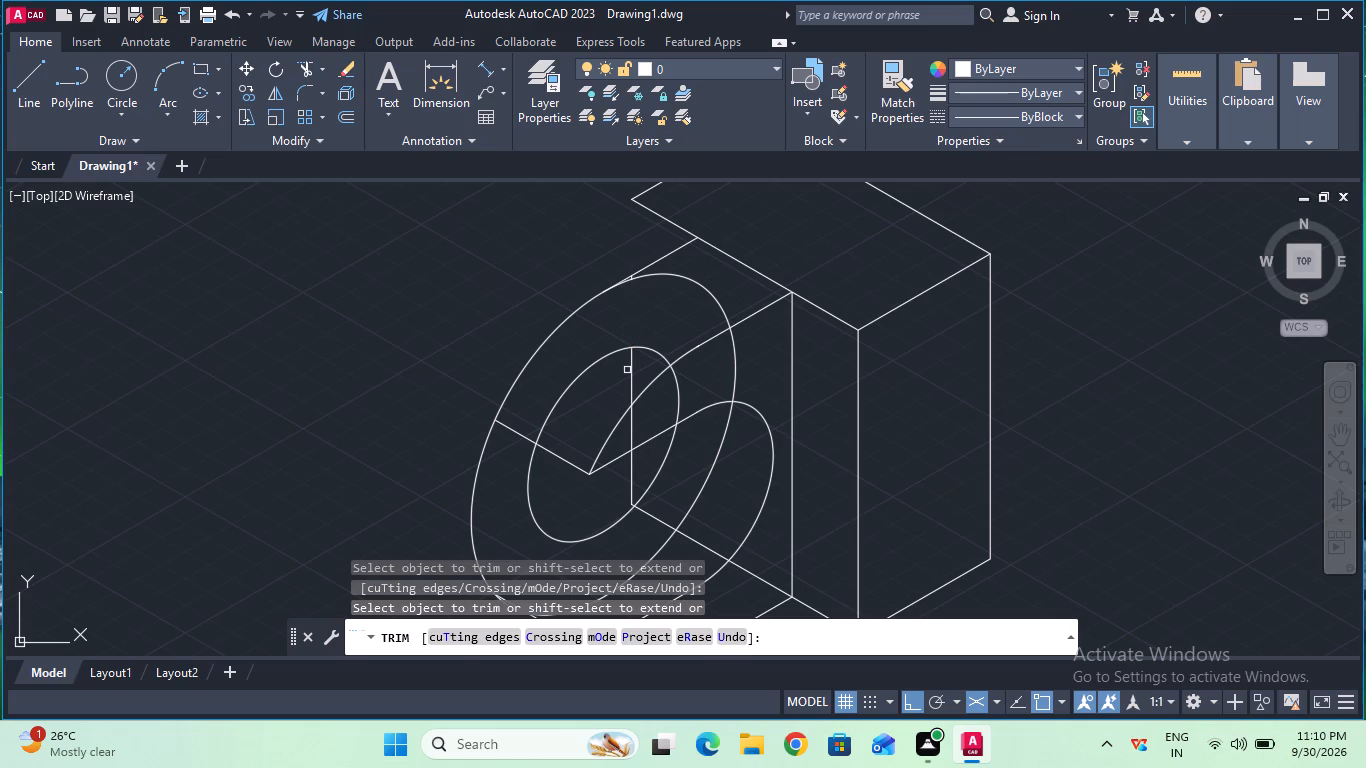
click(632, 370)
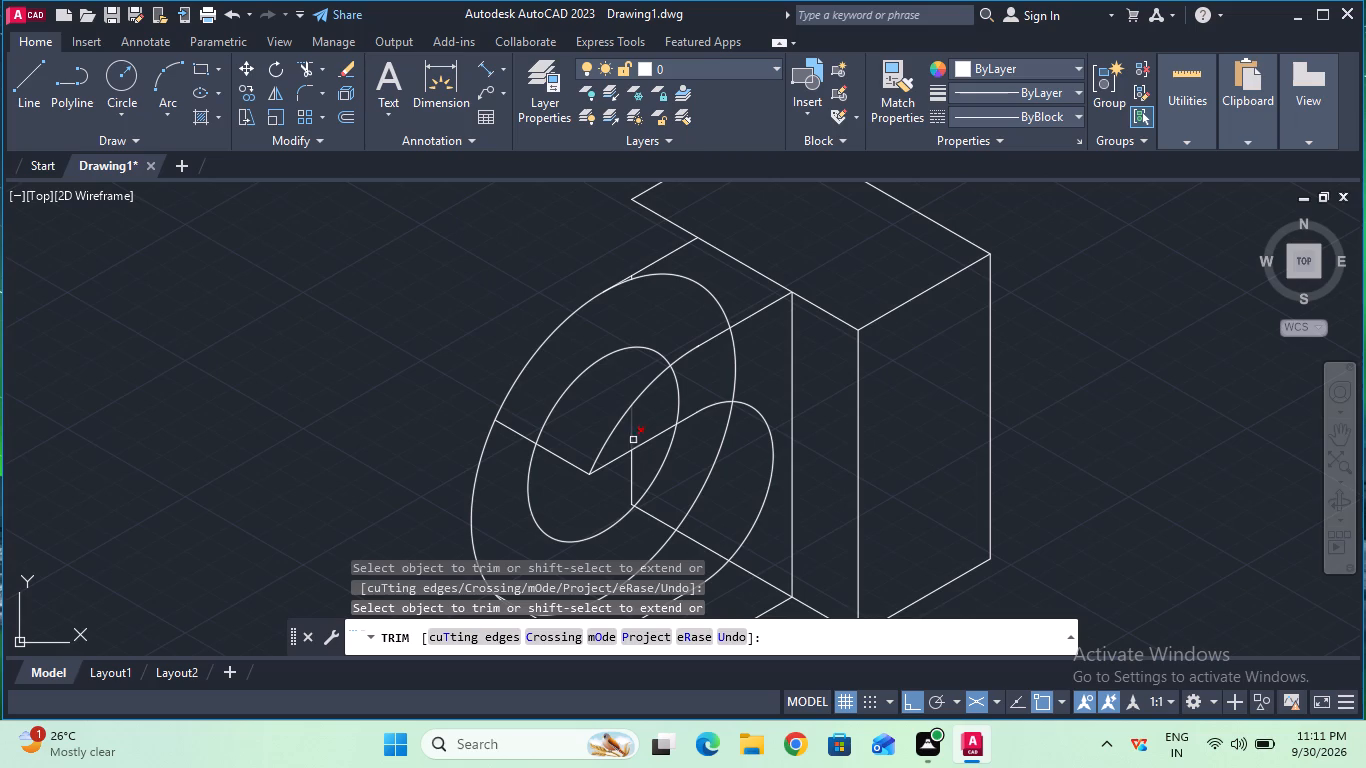
click(632, 441)
ctrl+scroll(613, 257, up, 3)
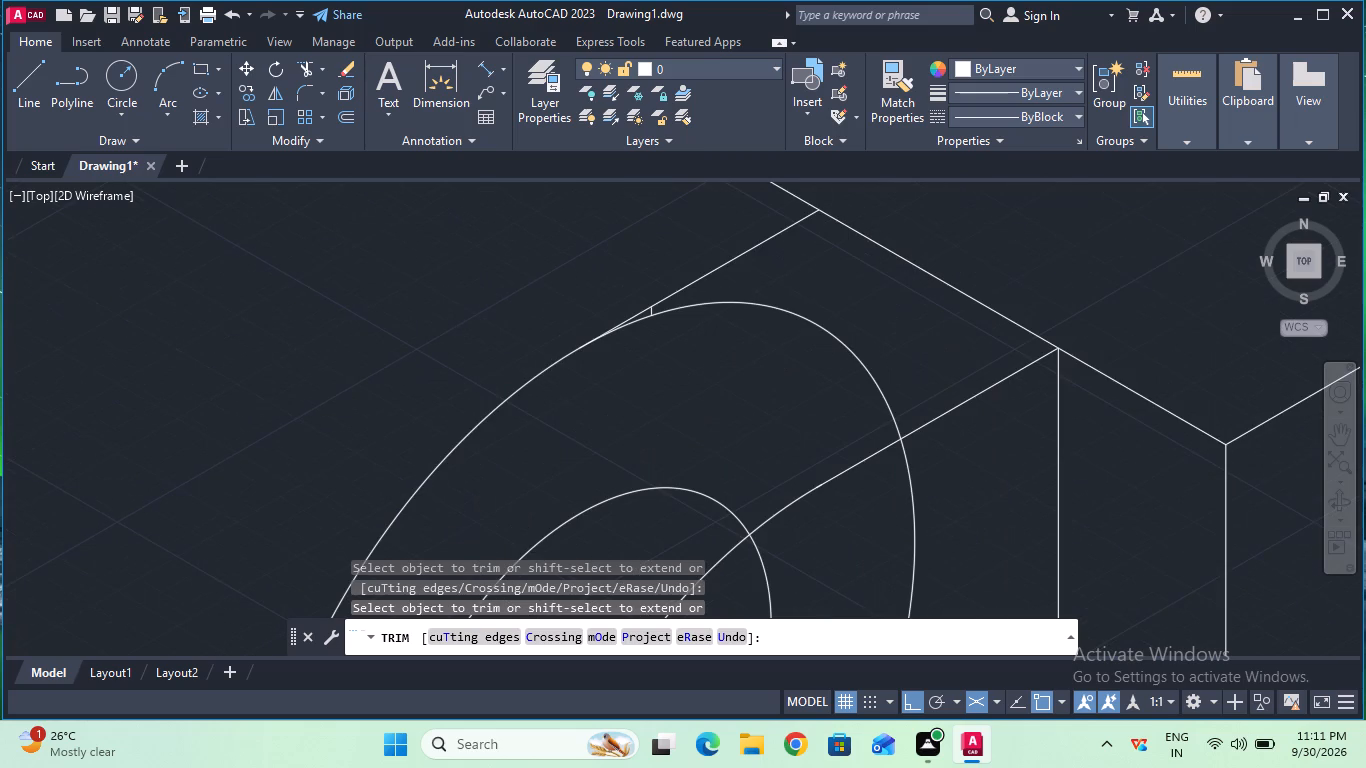
ctrl+scroll(735, 313, up, 3)
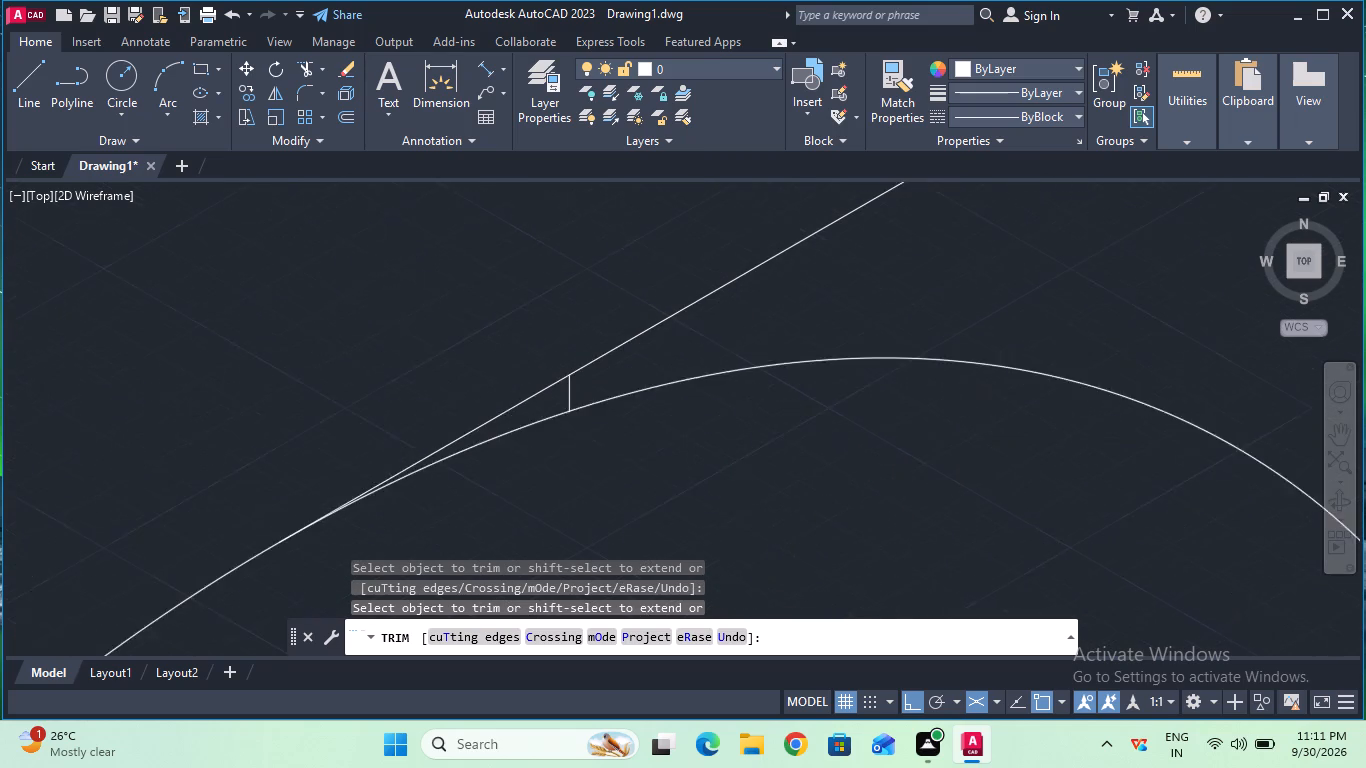
click(471, 447)
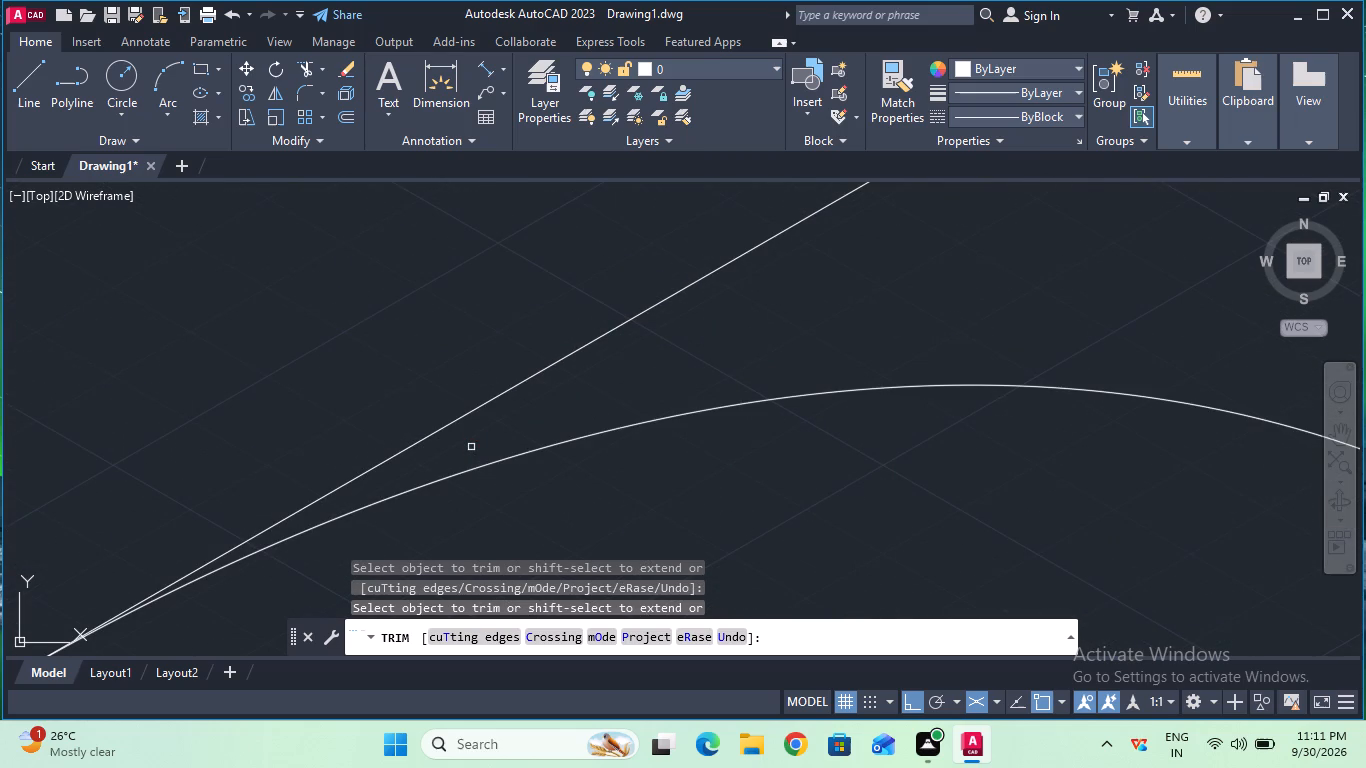
ctrl+scroll(471, 447, down, 6)
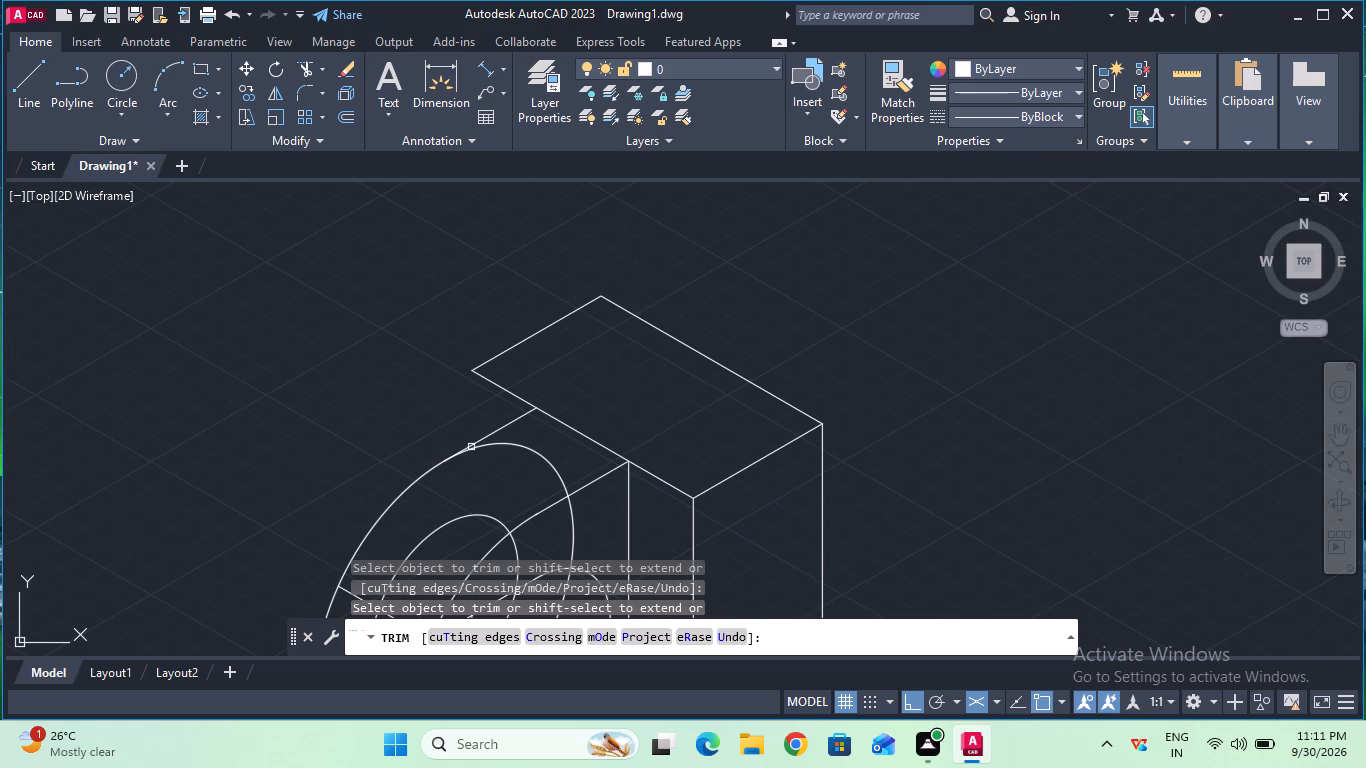
key(Escape)
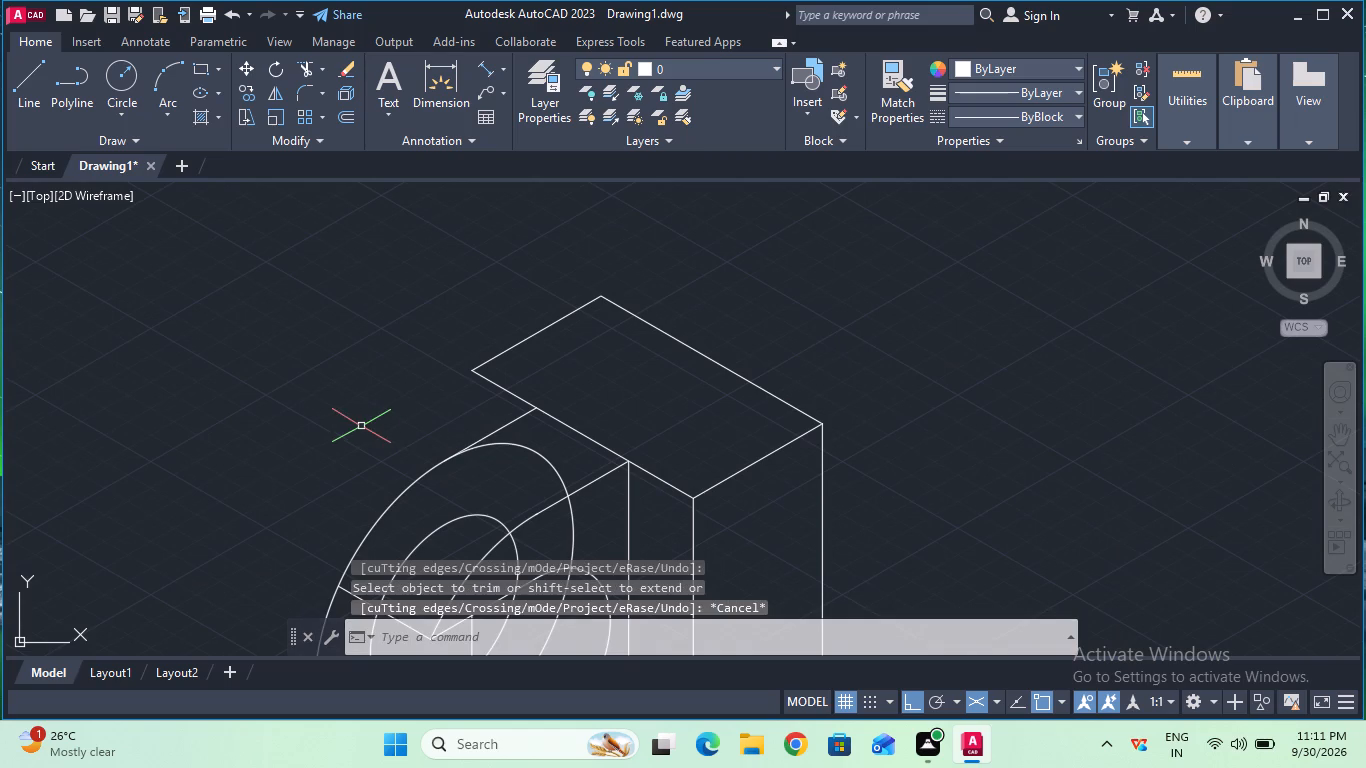
Set the current linetype to CENTER and draw a 14 mm line on the right isoplane vertically downward from the front isocircles' centre.
click(1335, 440)
drag(624, 520, 760, 334)
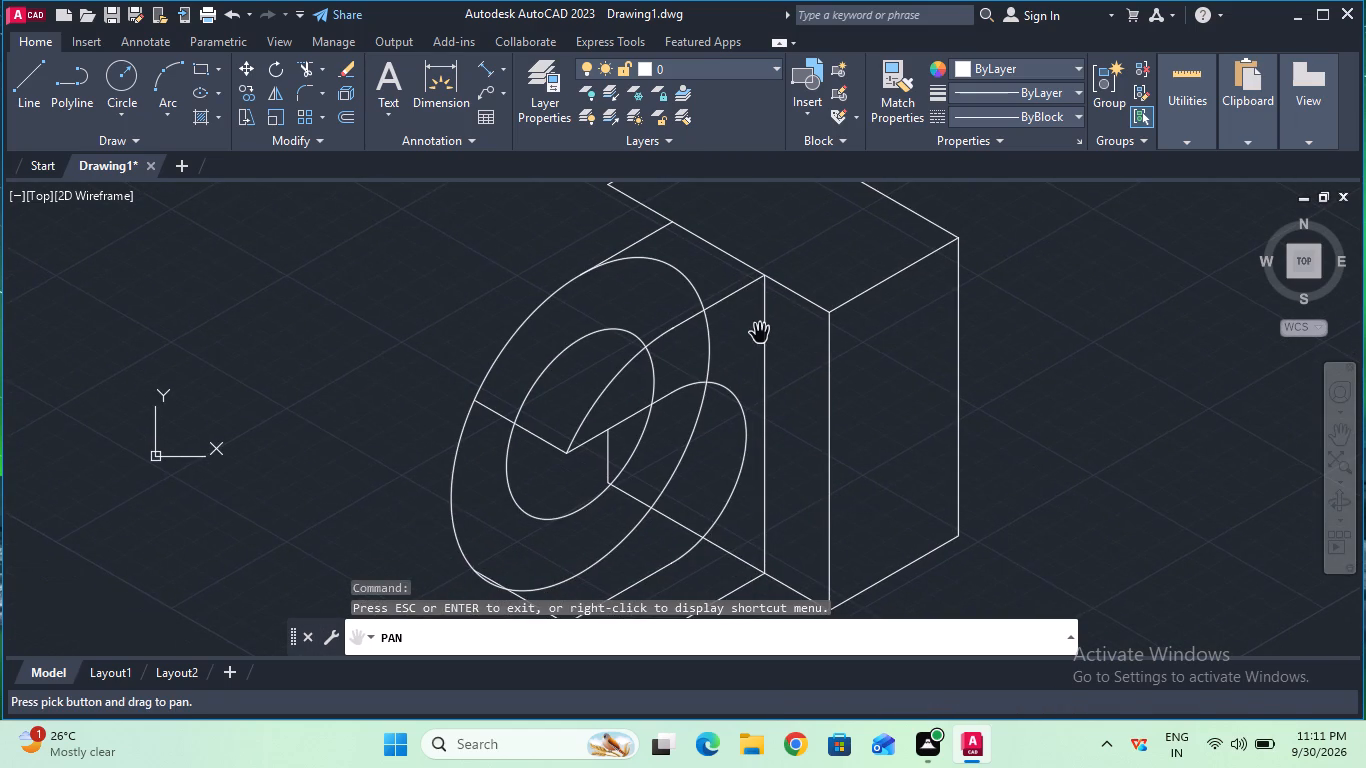
key(Escape)
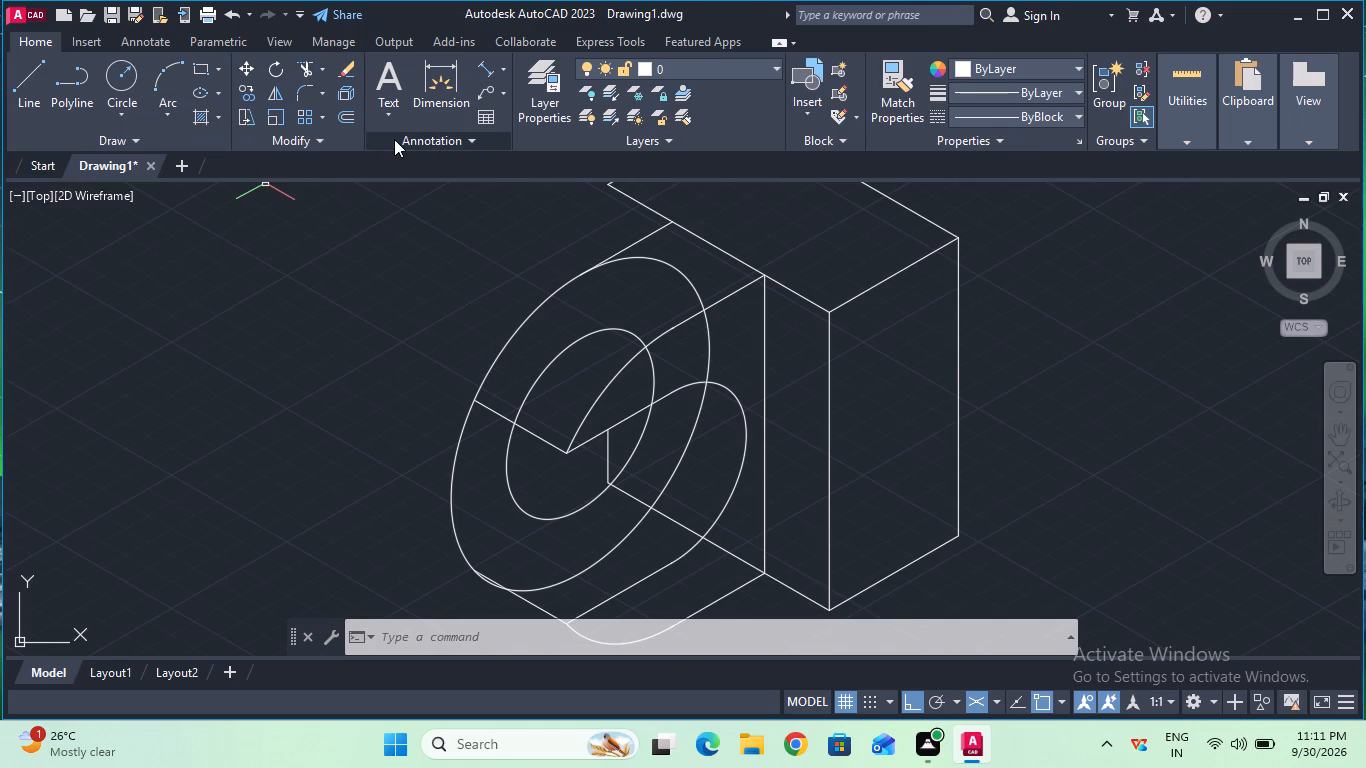
click(985, 112)
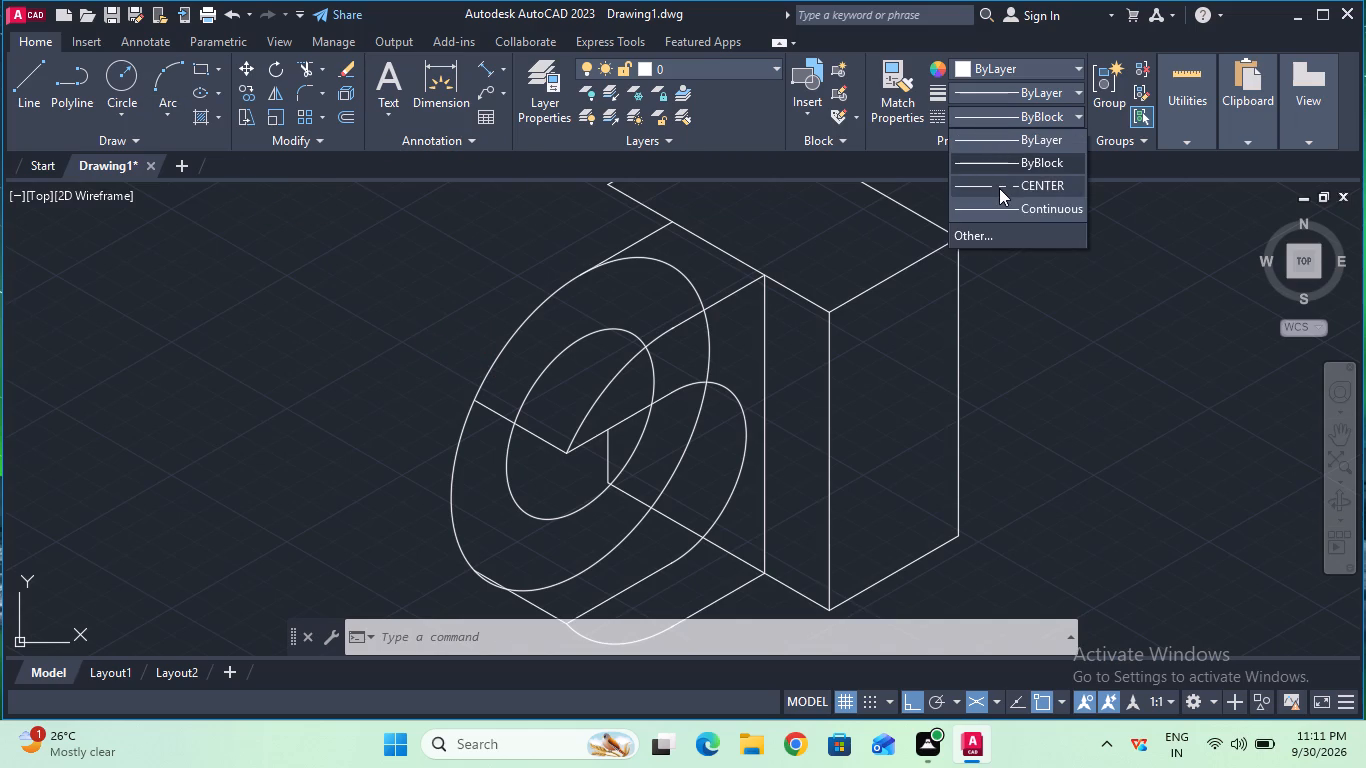
click(999, 188)
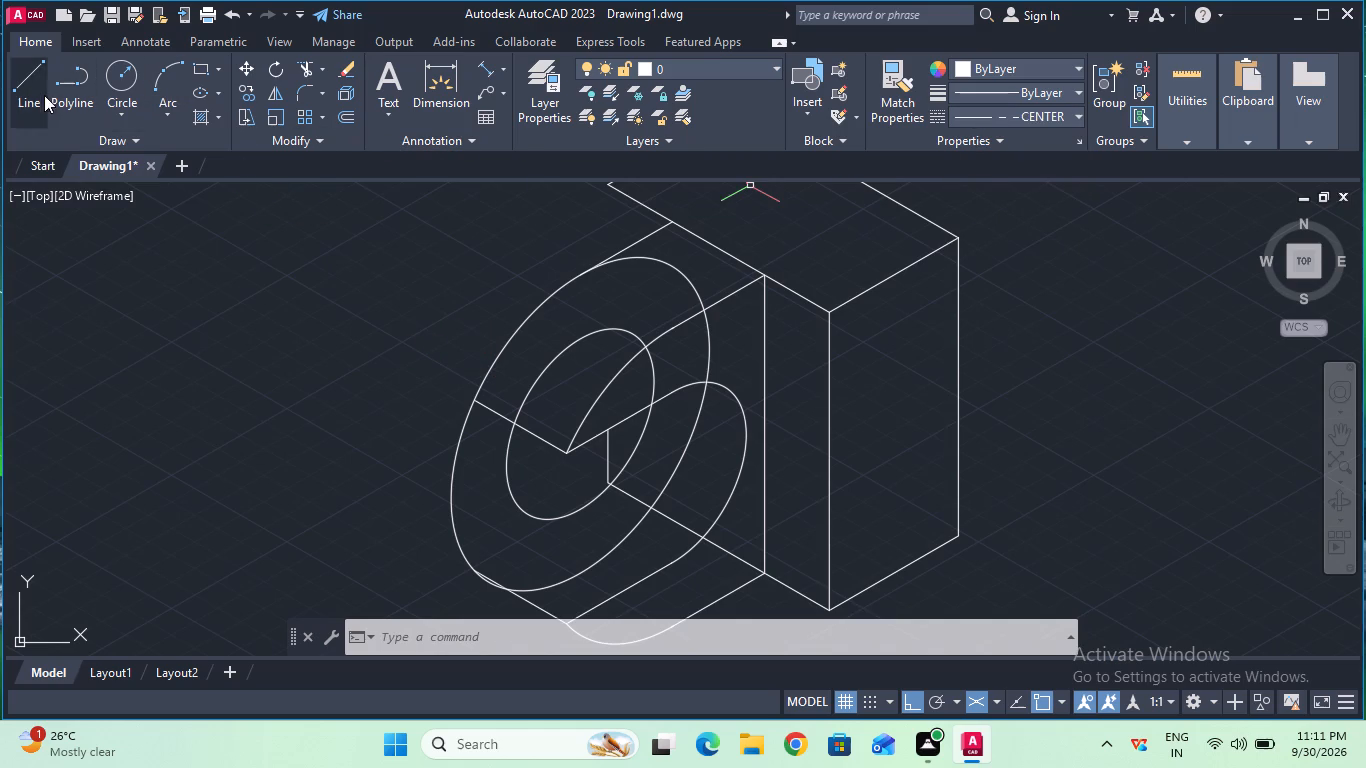
click(38, 95)
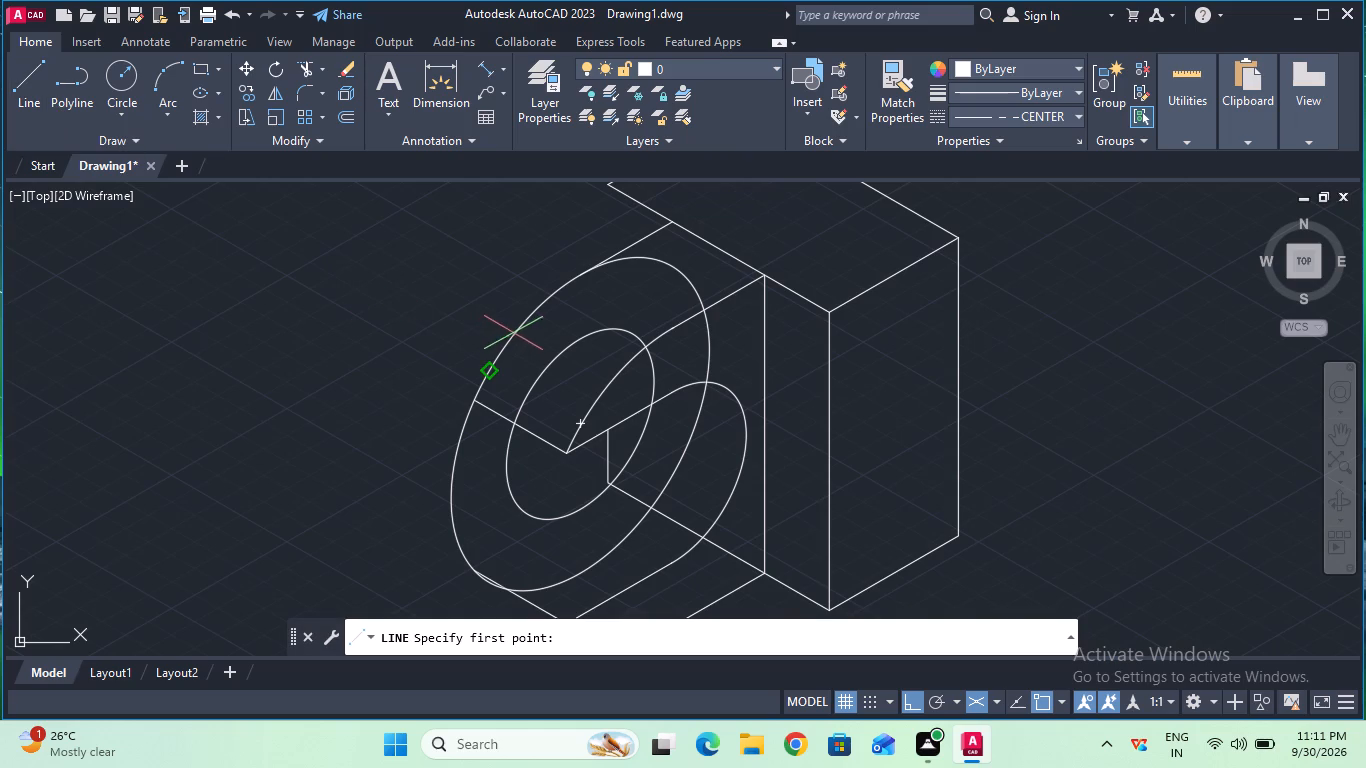
click(578, 423)
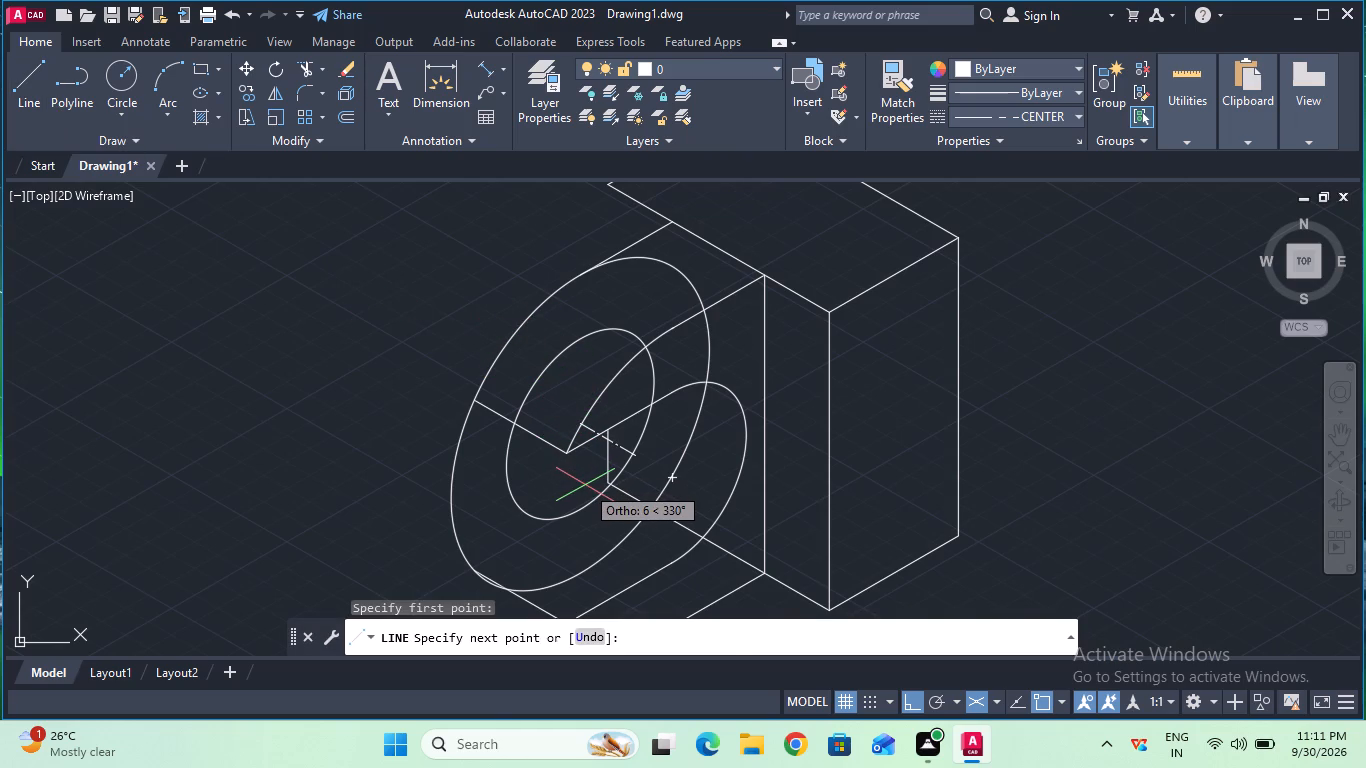
key(F5)
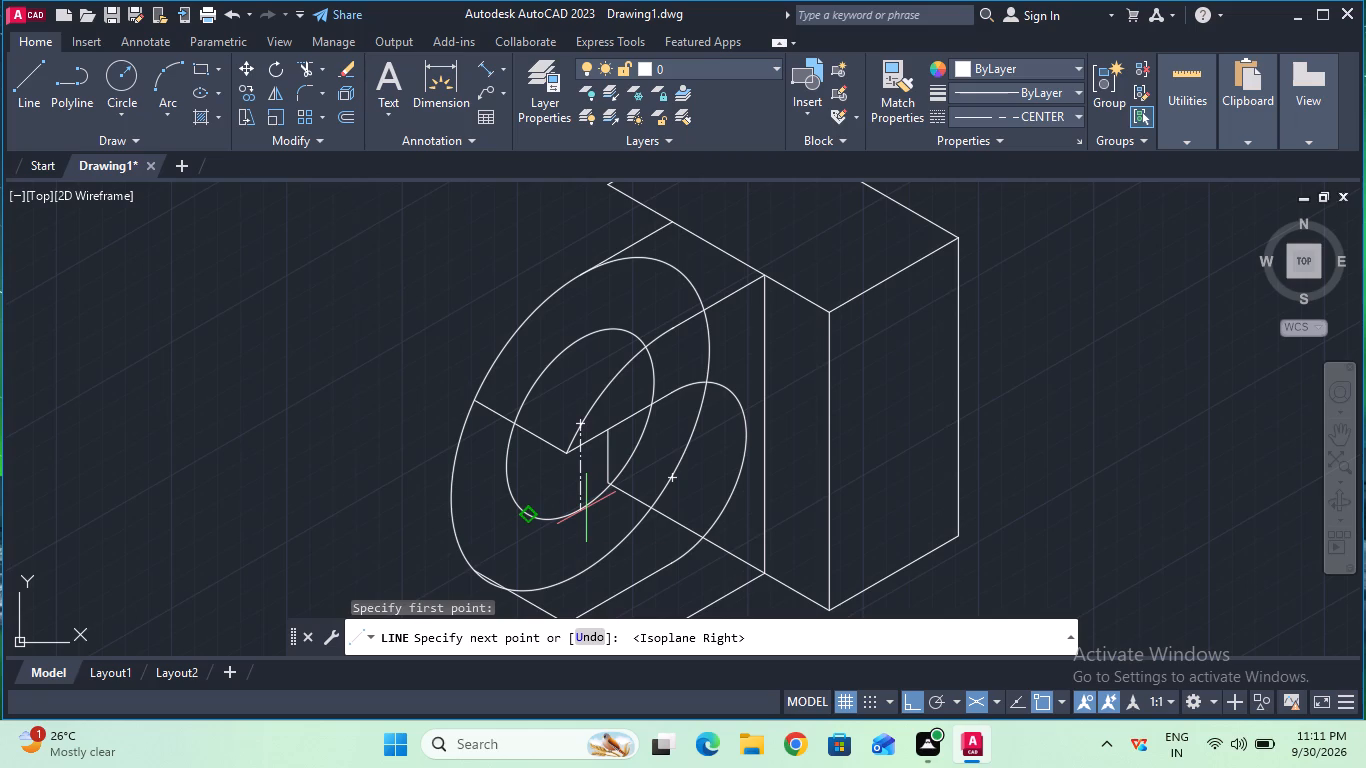
text(14)
key(Return)
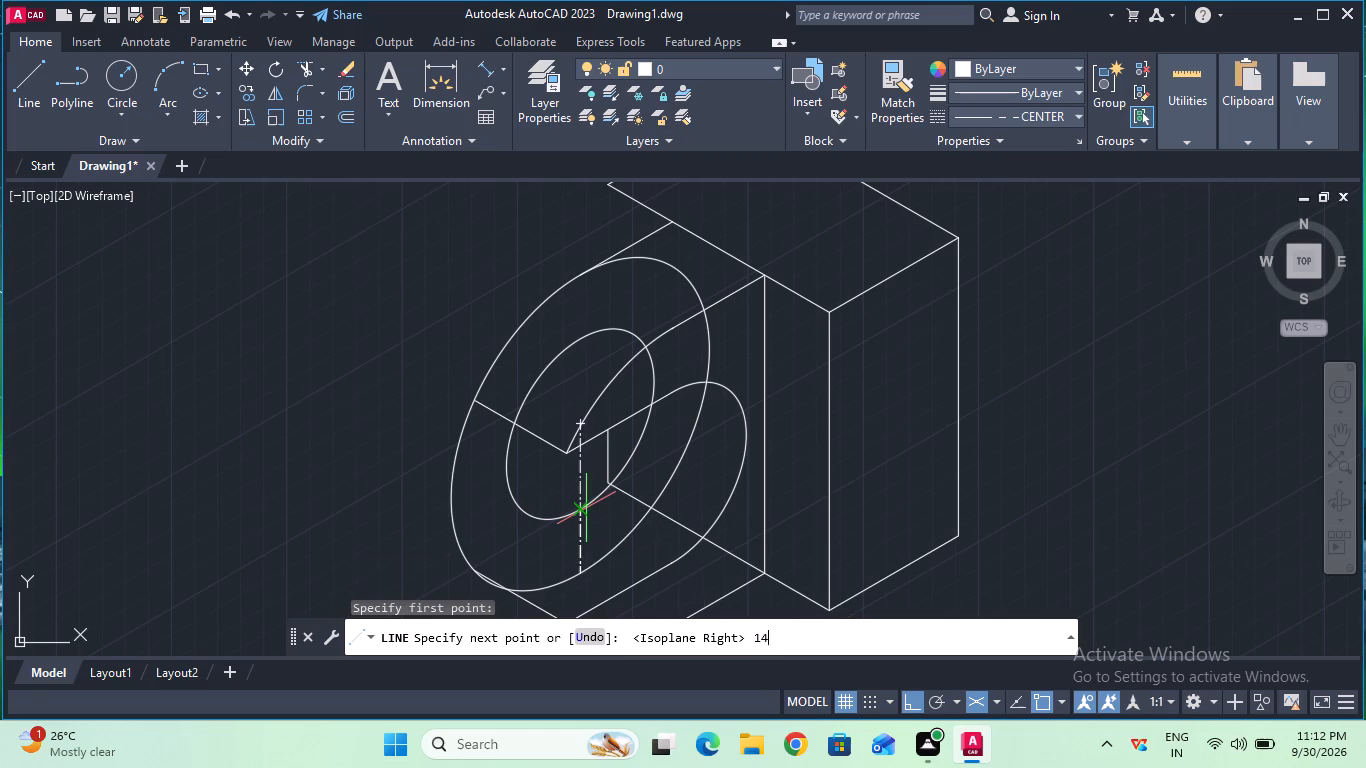
key(Escape)
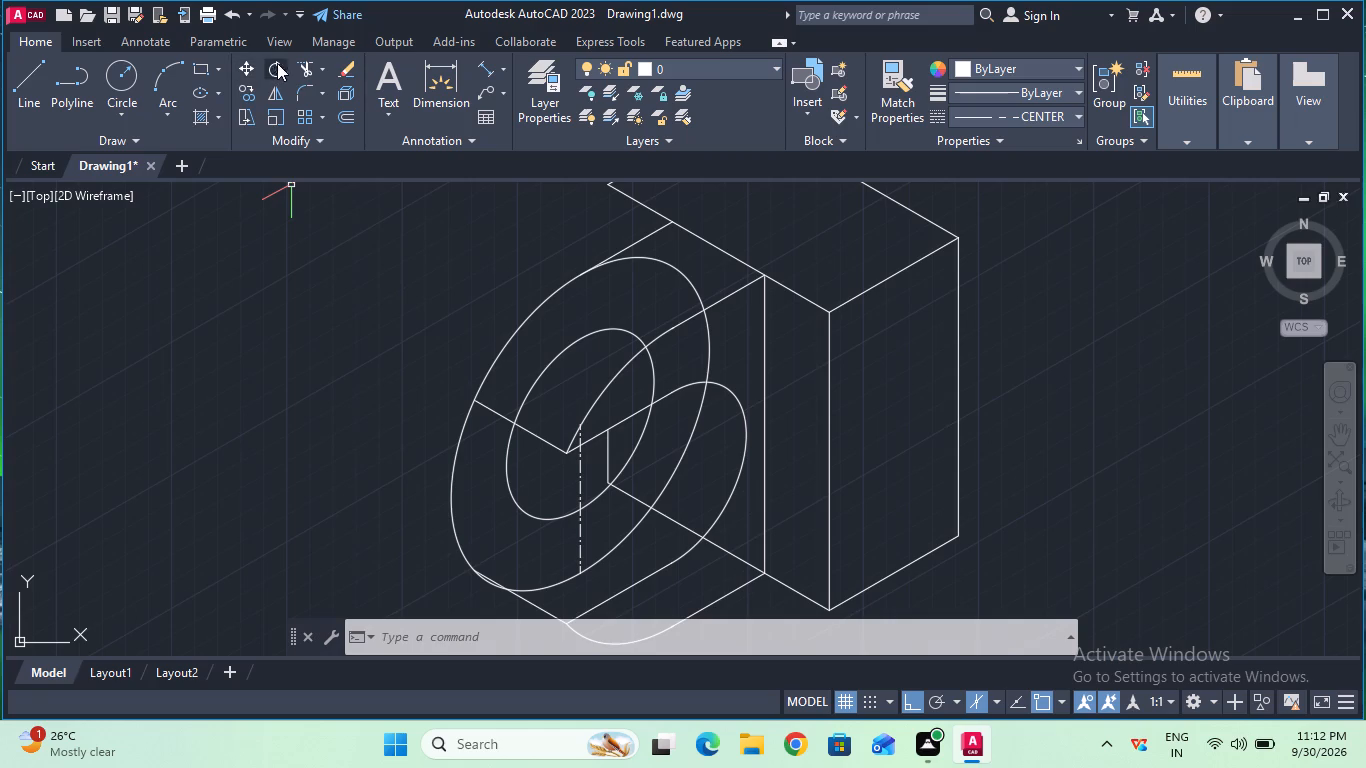
Trim the outer front isocircle between the tangent line and the rear profile, and the inner isocircle's upper arc above the slot.
click(303, 70)
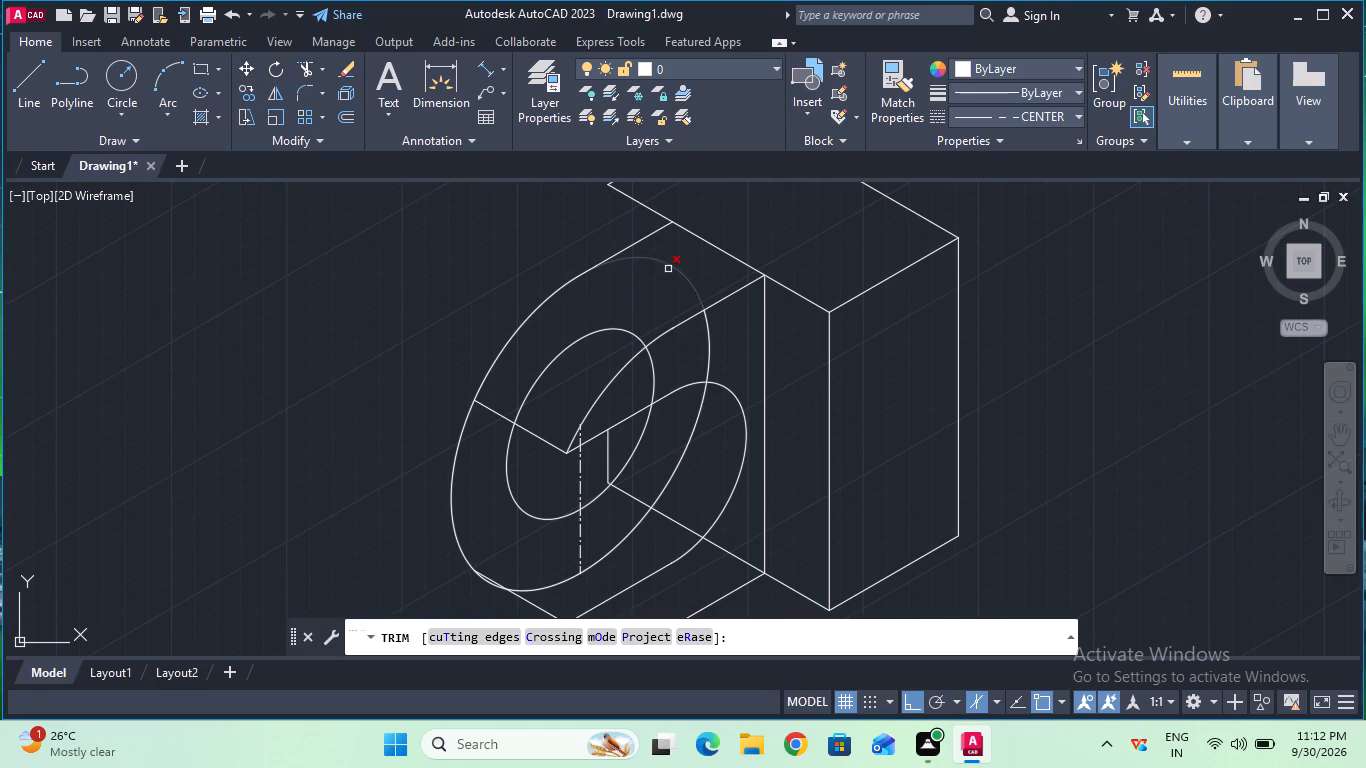
click(670, 266)
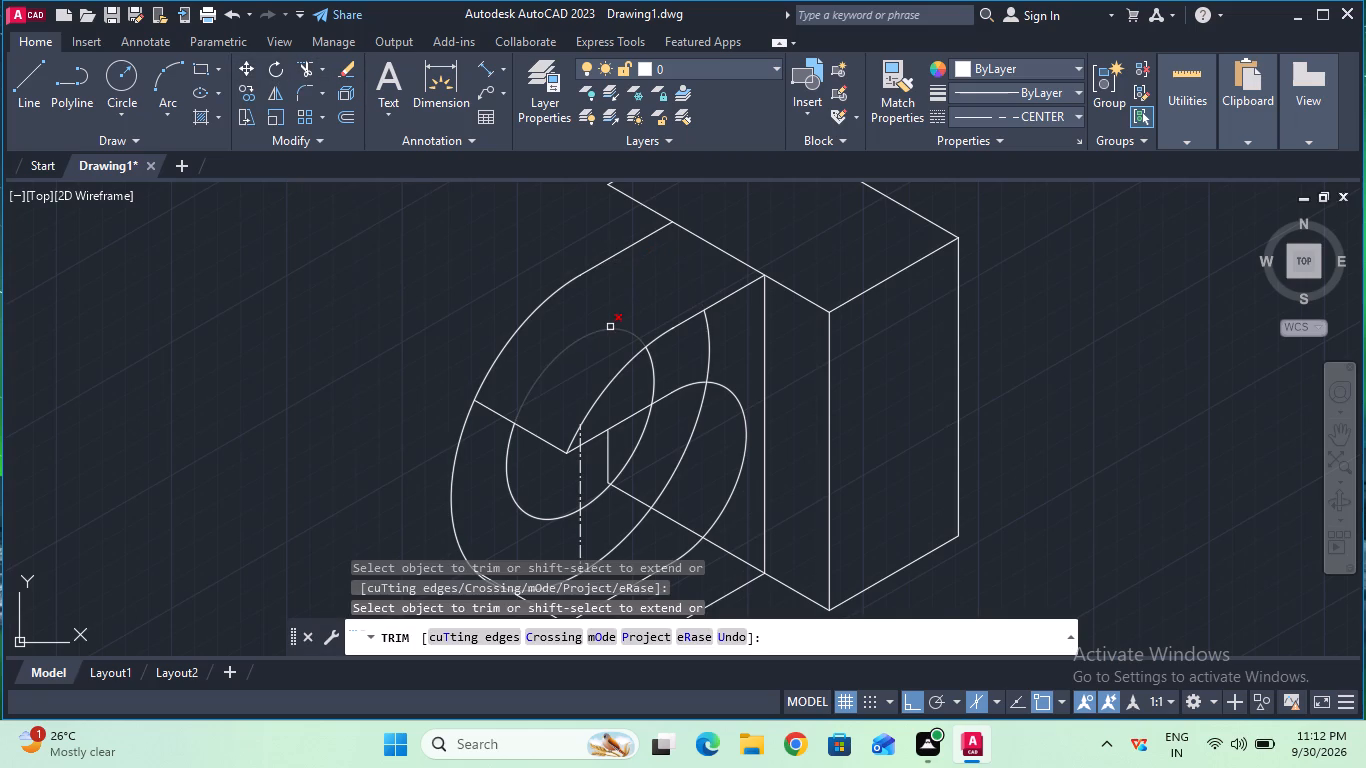
click(610, 327)
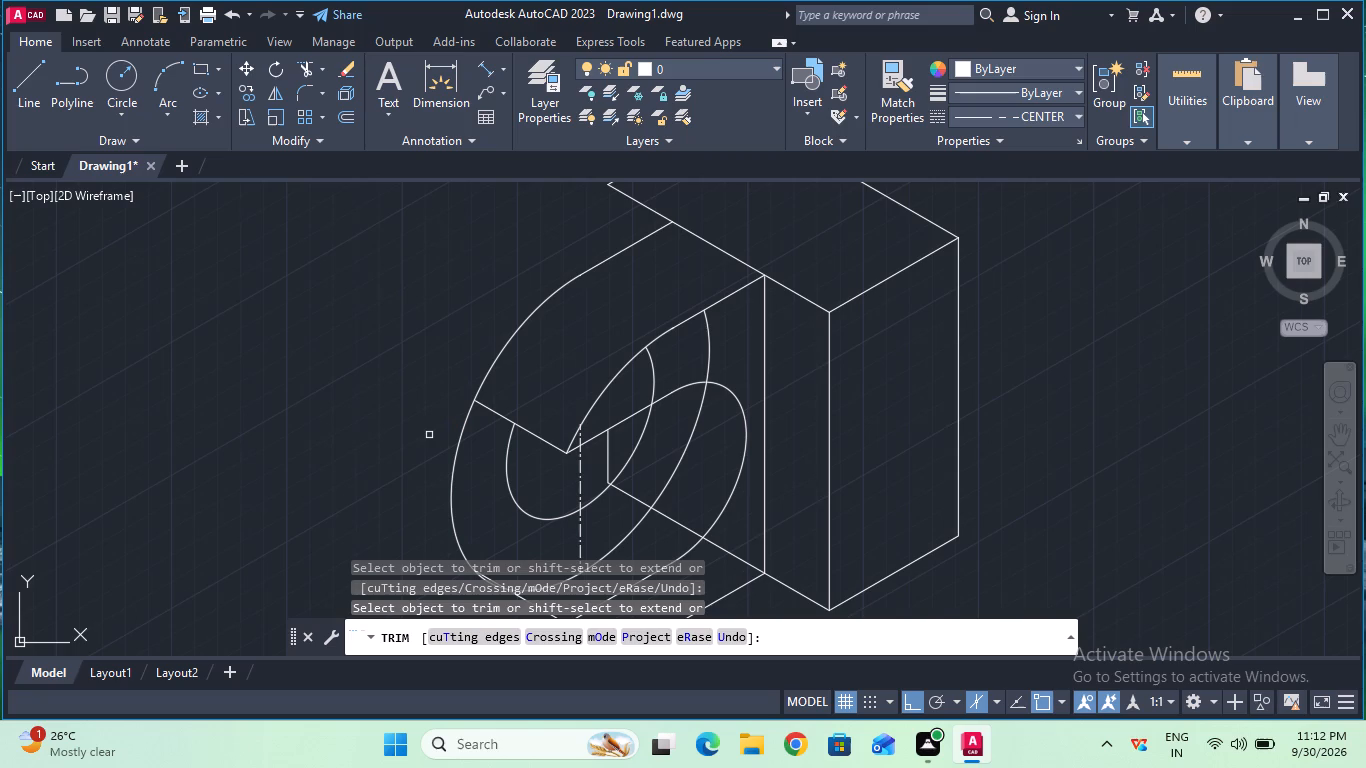
key(Escape)
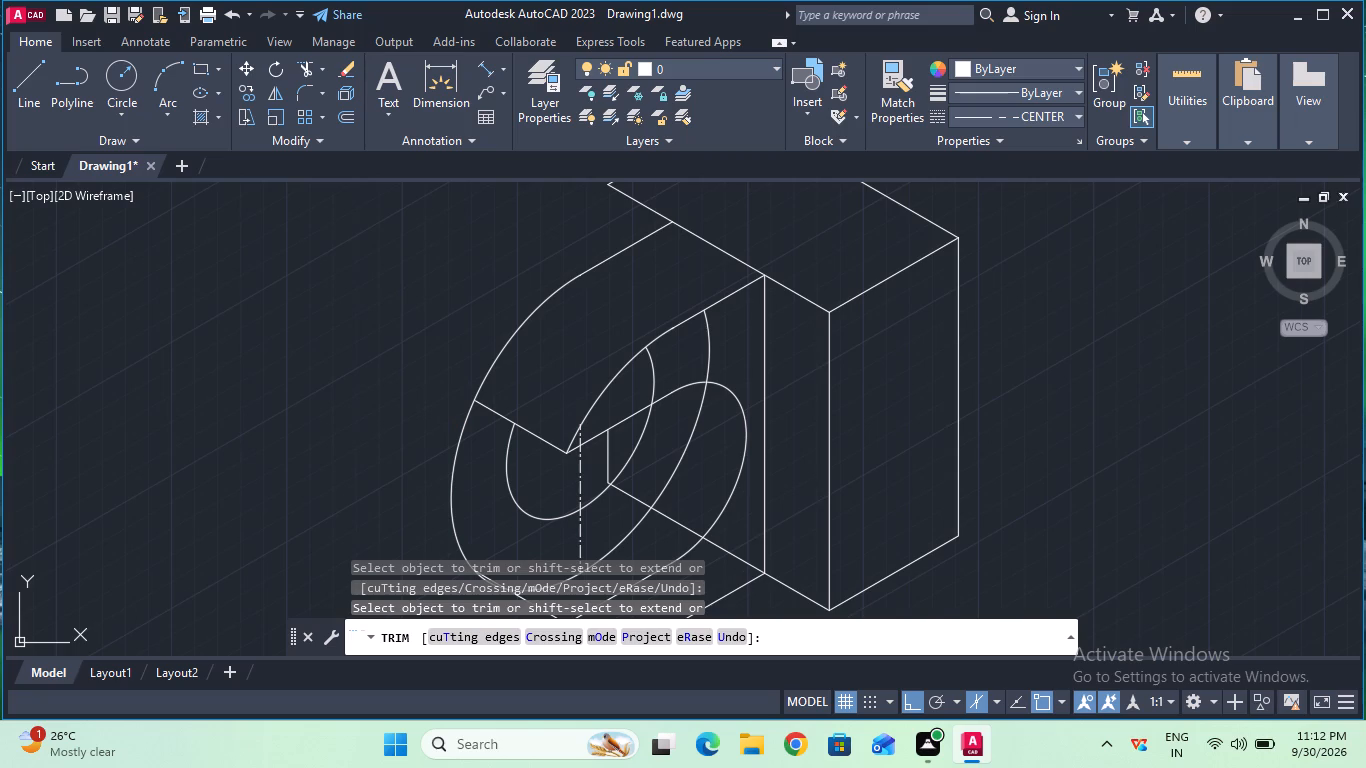
Draw a line from the centre line's crossing with the inner isocircle to the outer end of the part's lower tangent edge.
click(1356, 438)
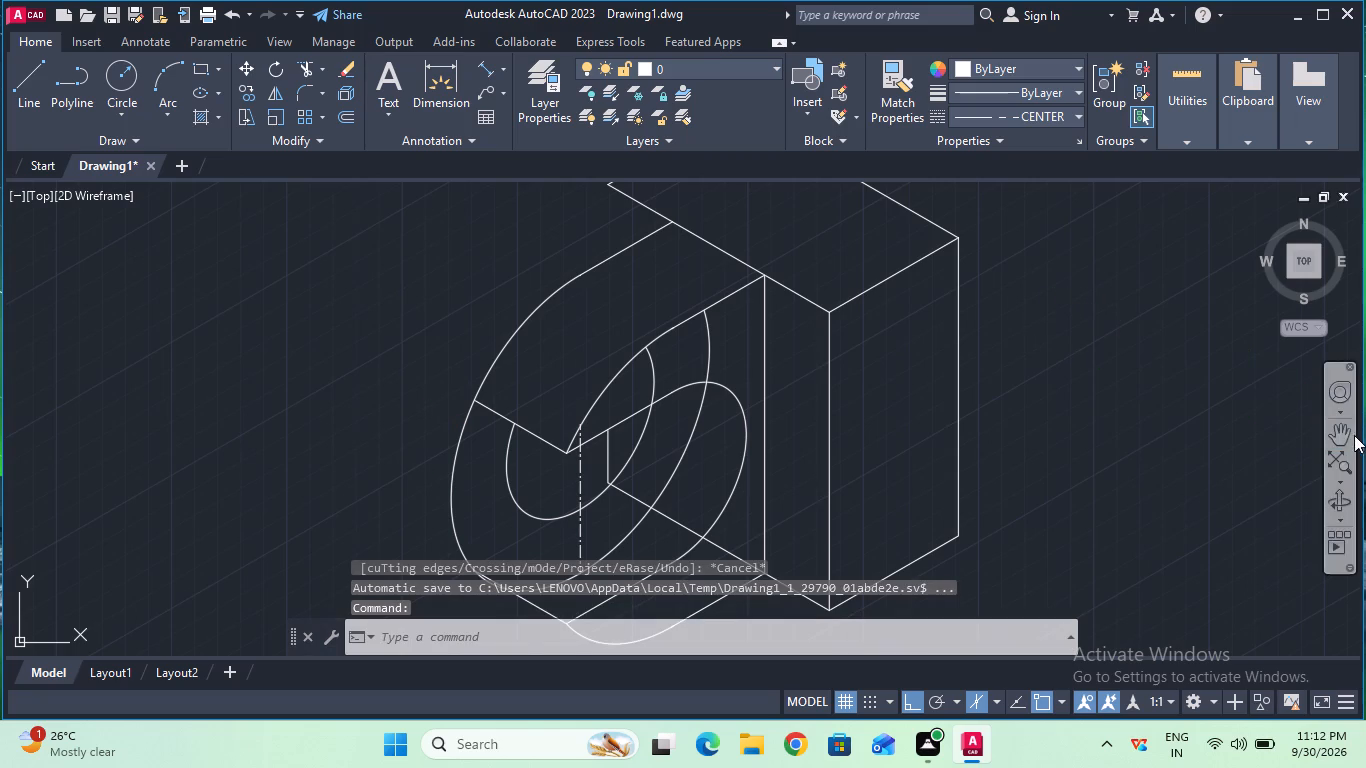
drag(688, 509, 734, 442)
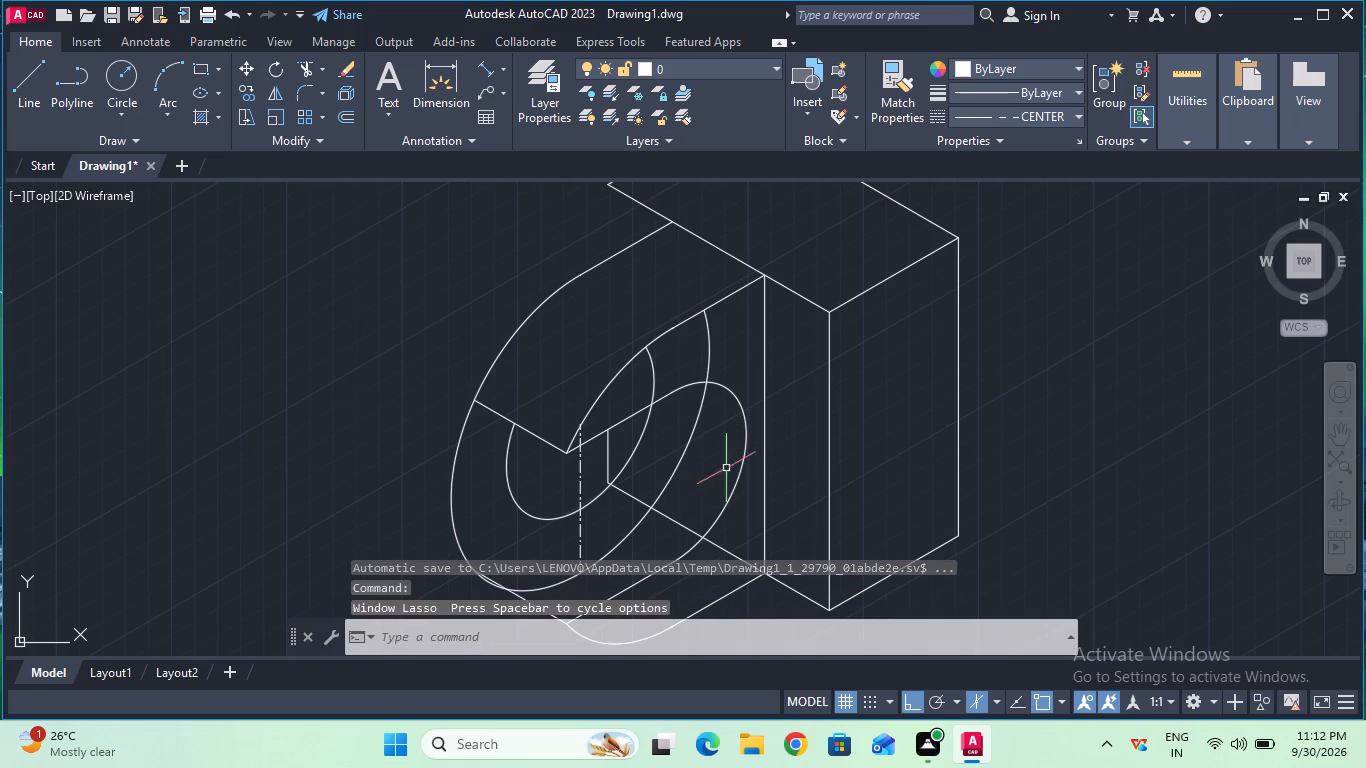
click(1331, 442)
drag(672, 601, 676, 543)
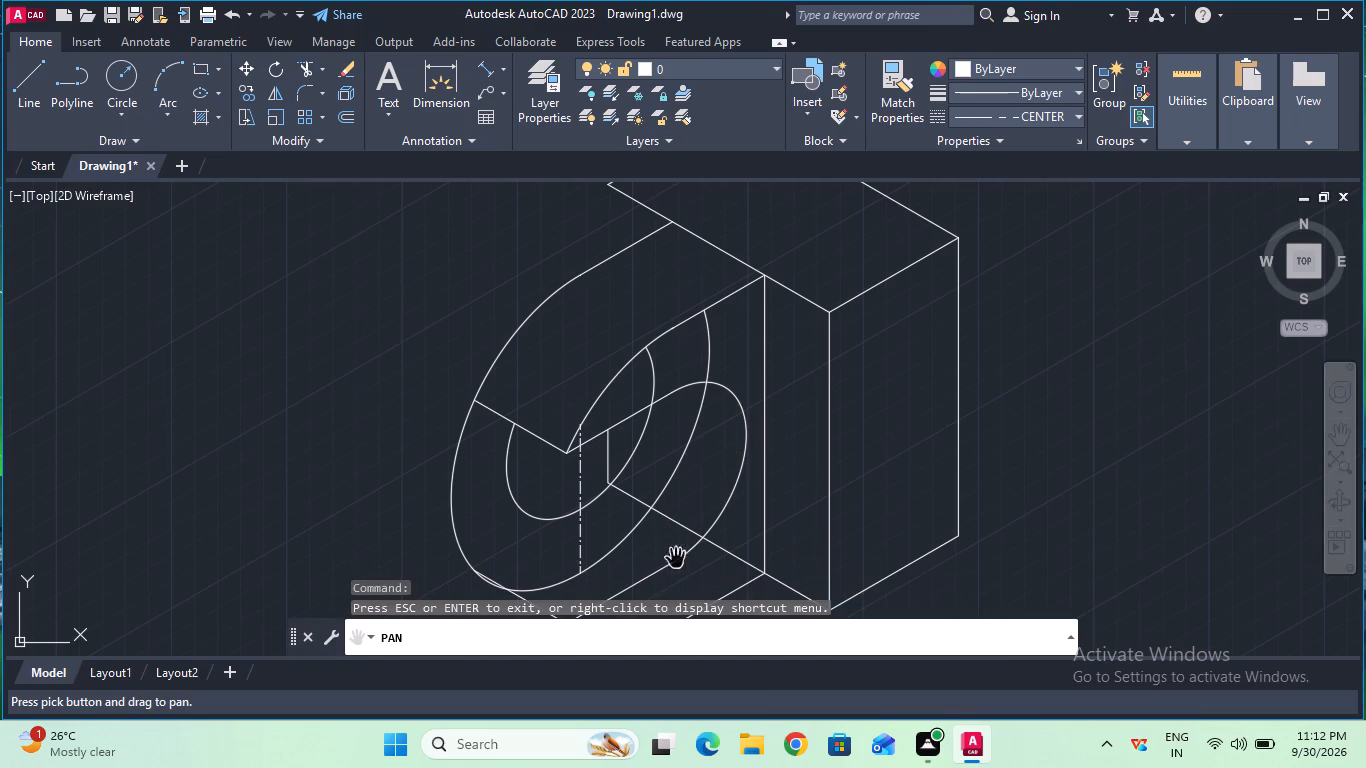
drag(676, 543, 684, 514)
drag(686, 526, 695, 463)
key(Escape)
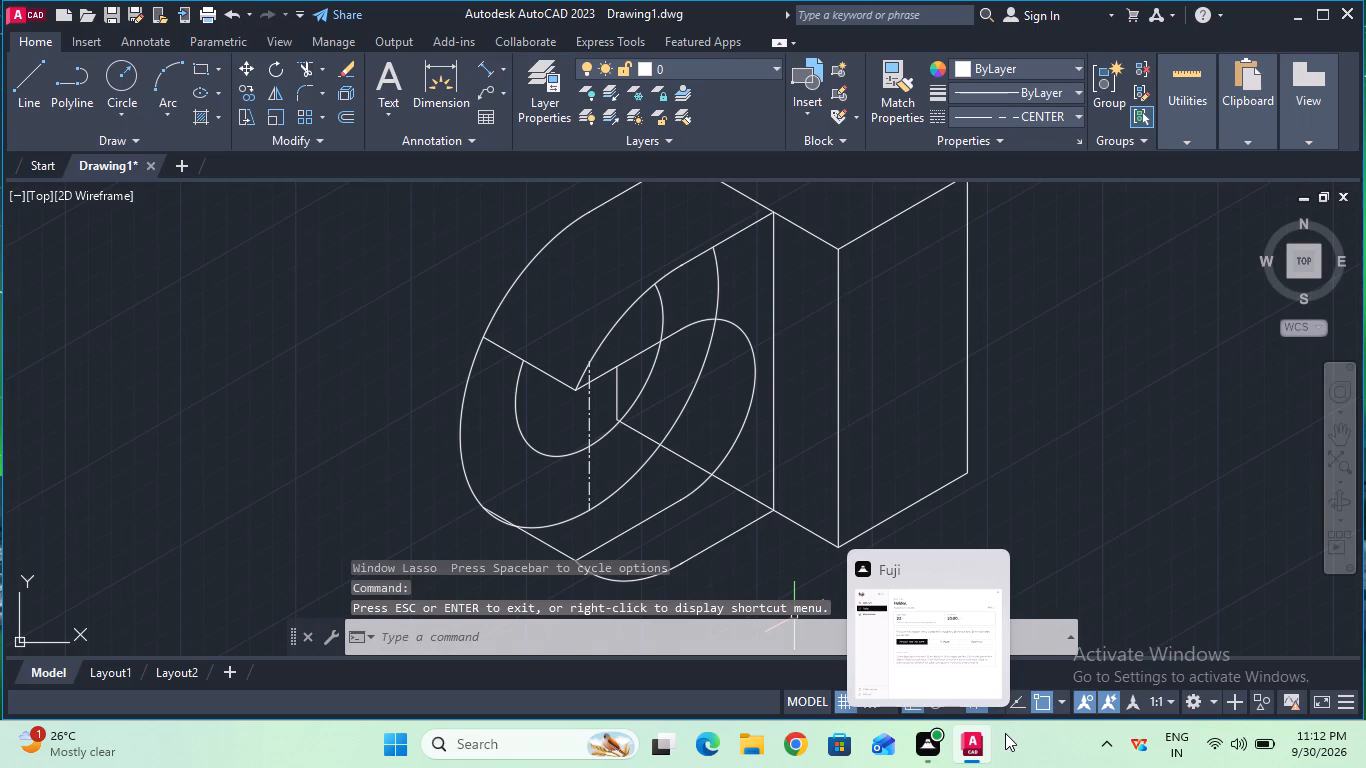
ctrl+scroll(587, 467, up, 1)
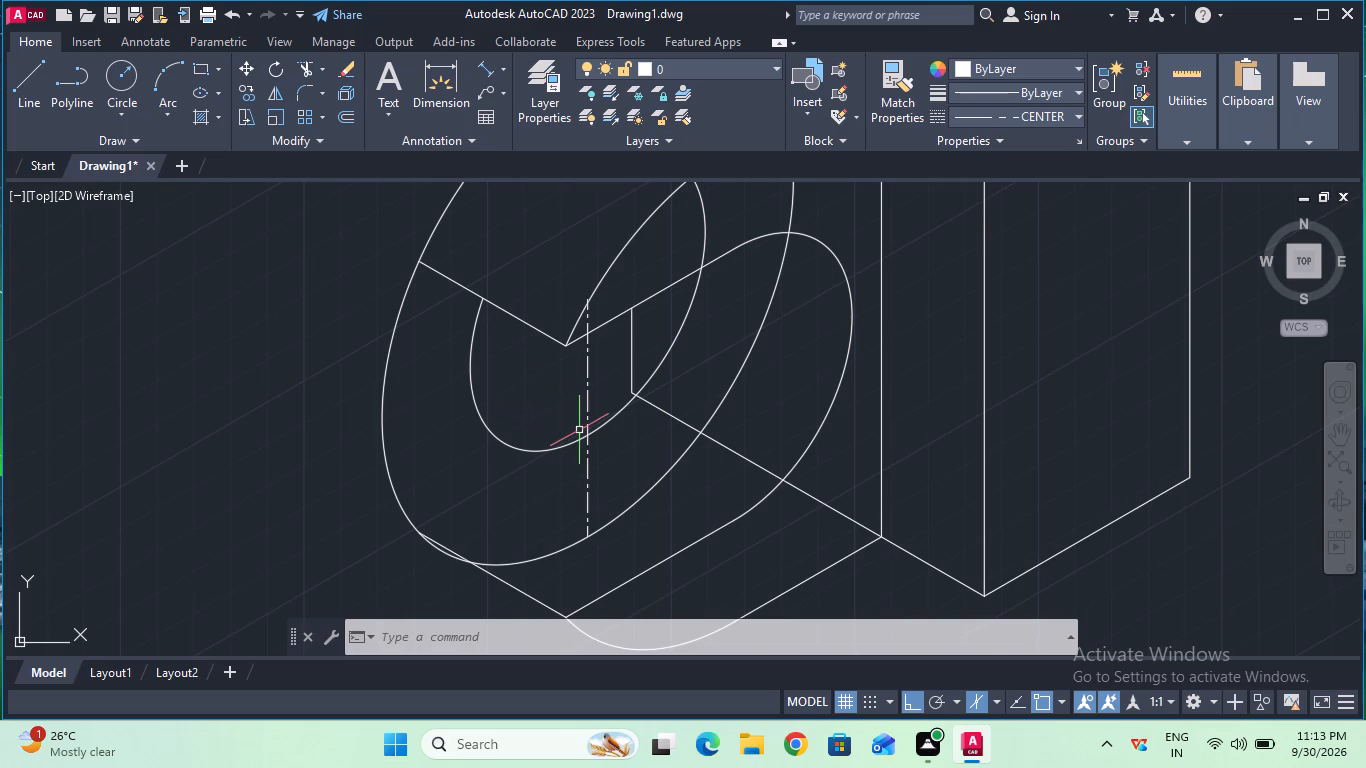
ctrl+scroll(579, 430, down, 1)
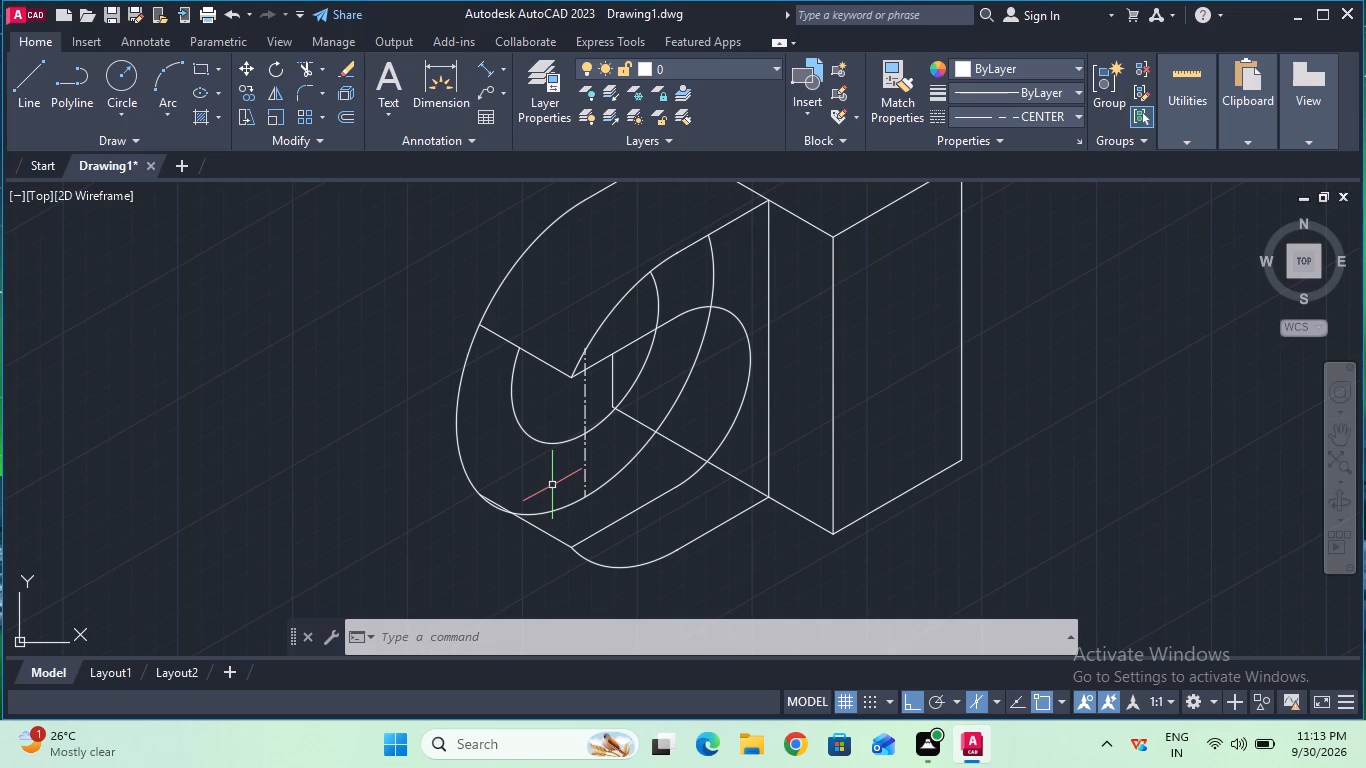
scroll(552, 485, up, 1)
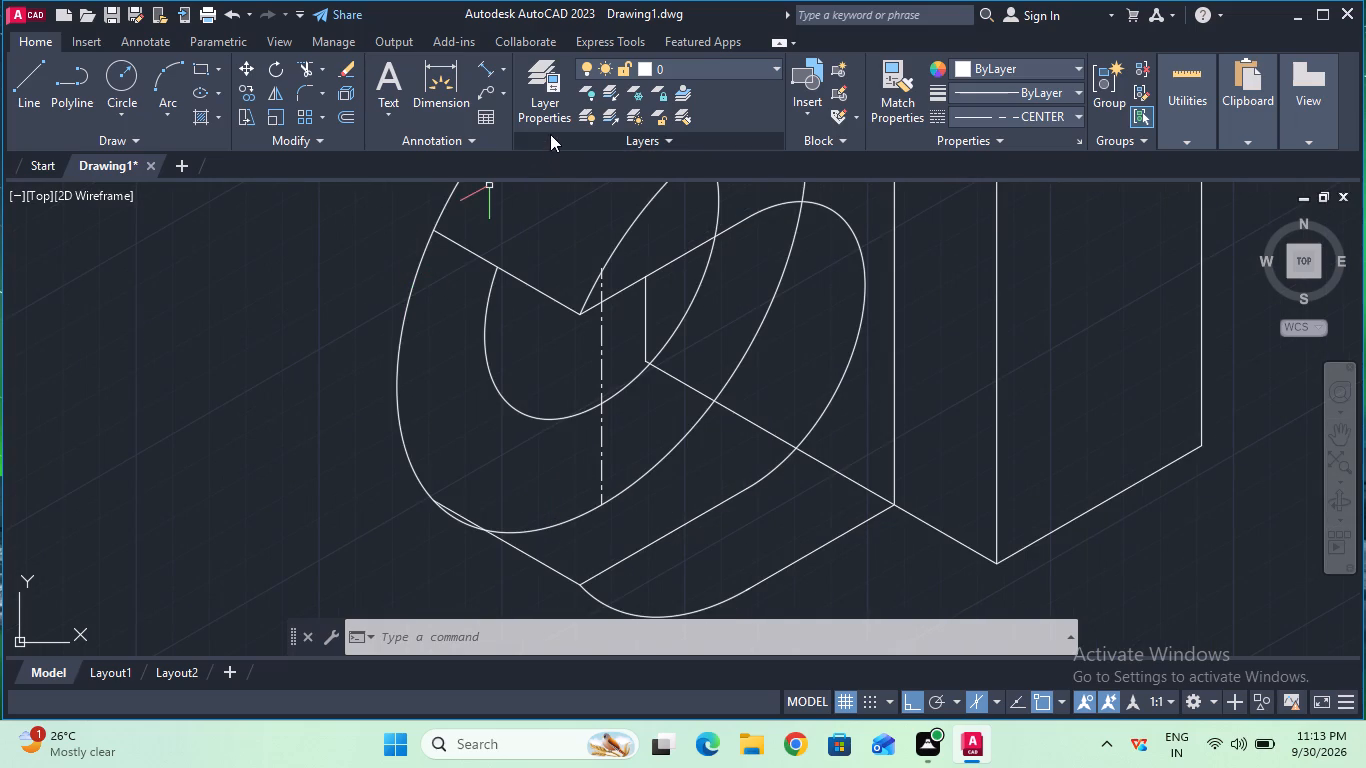
click(24, 103)
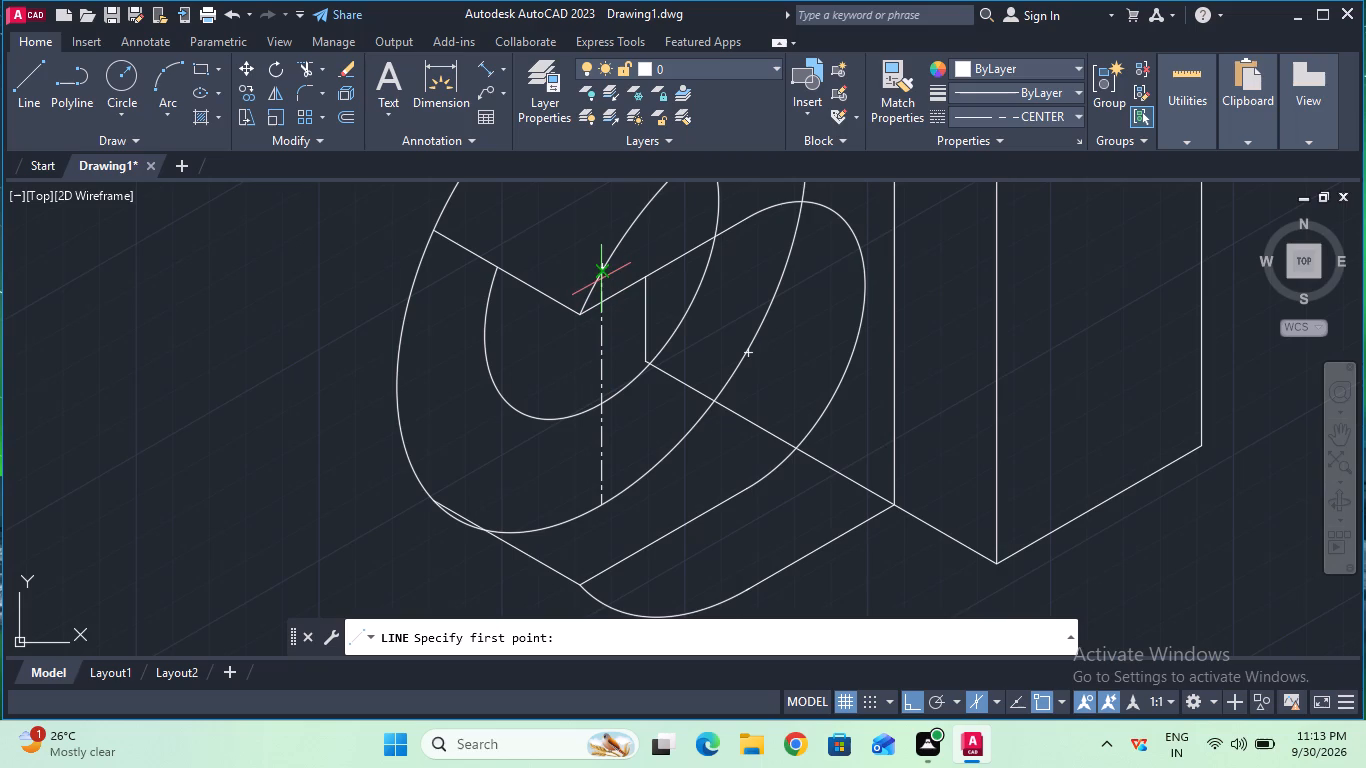
click(603, 406)
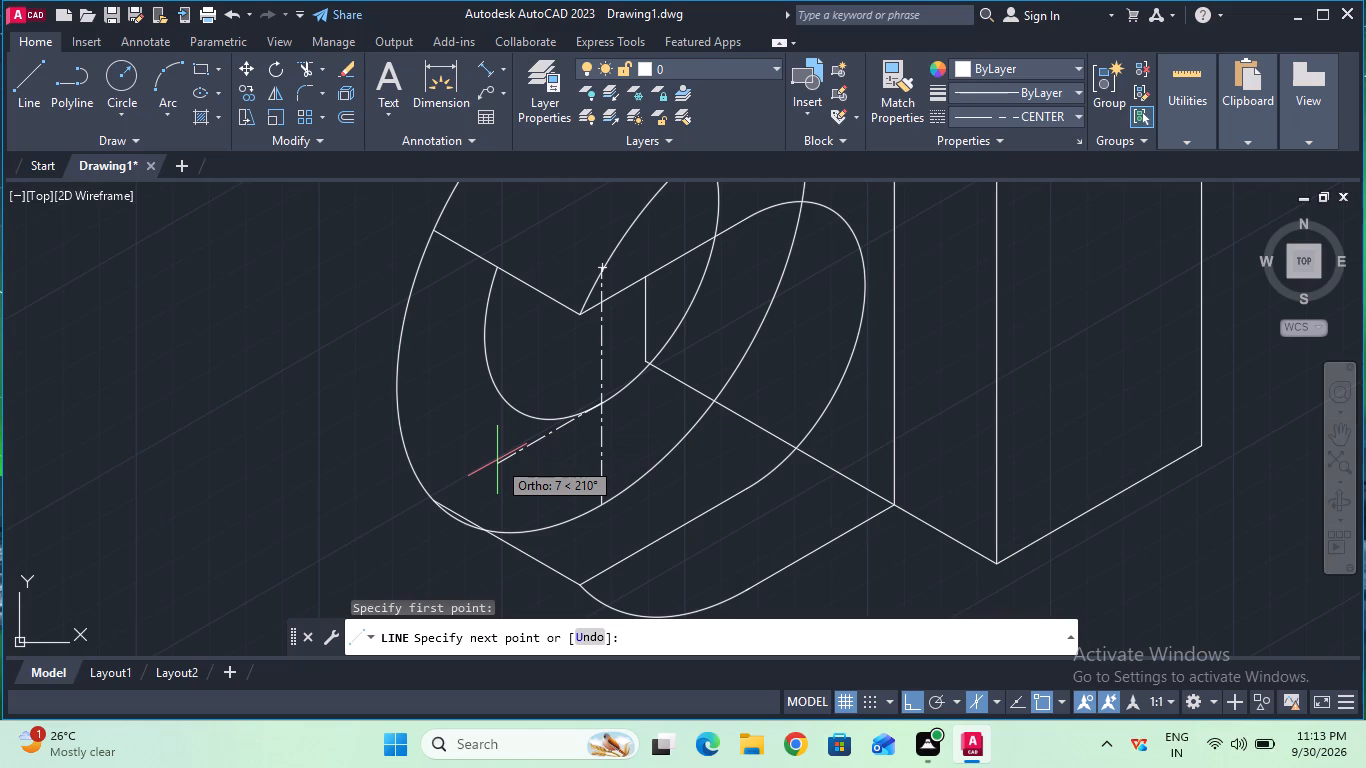
click(435, 495)
key(Escape)
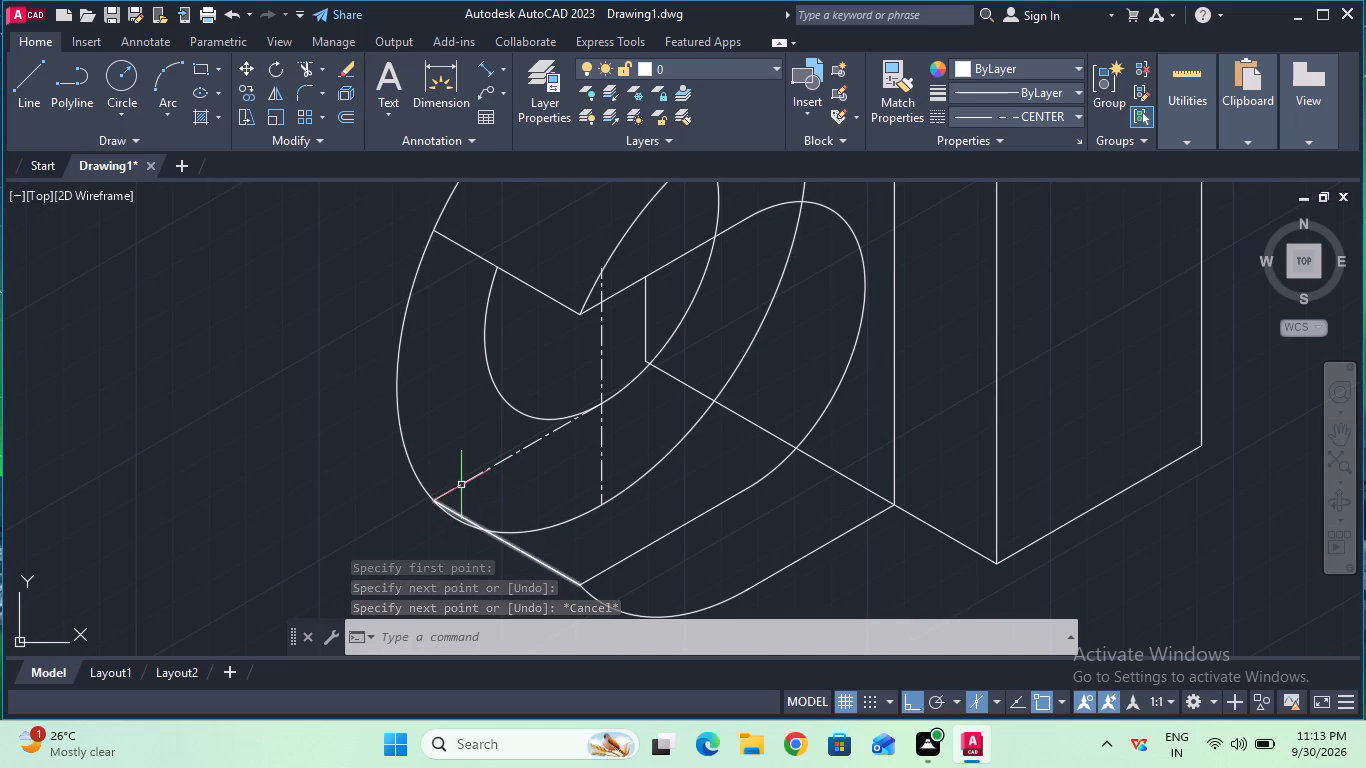
Change the linetype of the new slanted line inside the front isocircles to ByBlock.
click(520, 446)
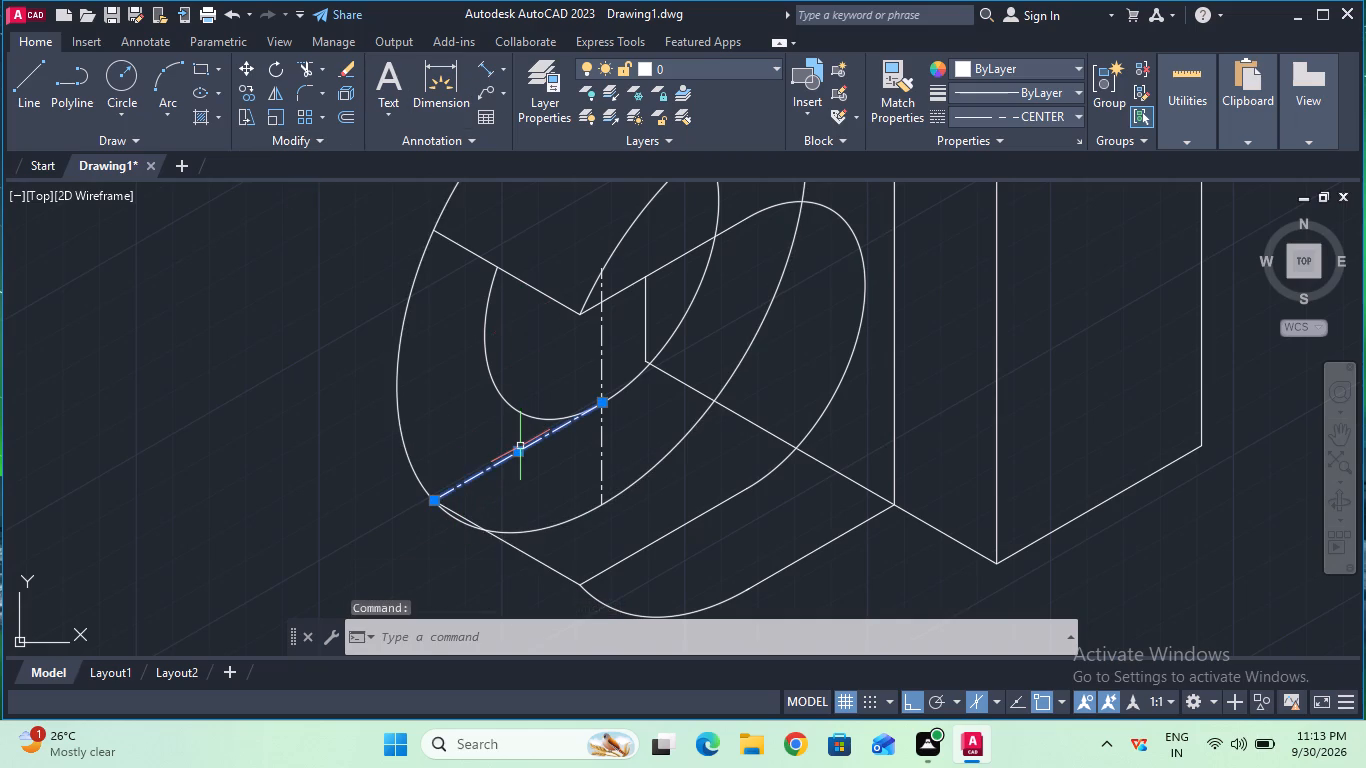
click(1028, 120)
click(1028, 163)
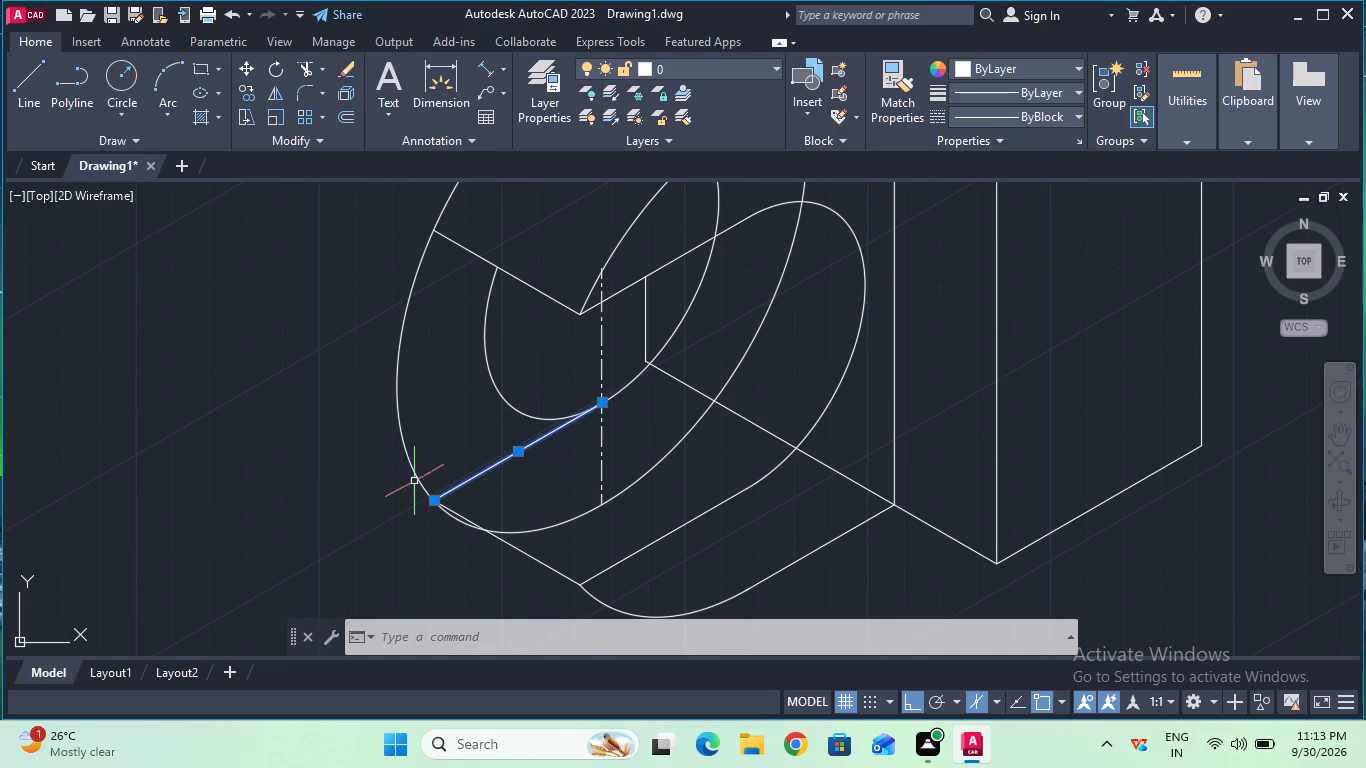
click(255, 469)
key(Escape)
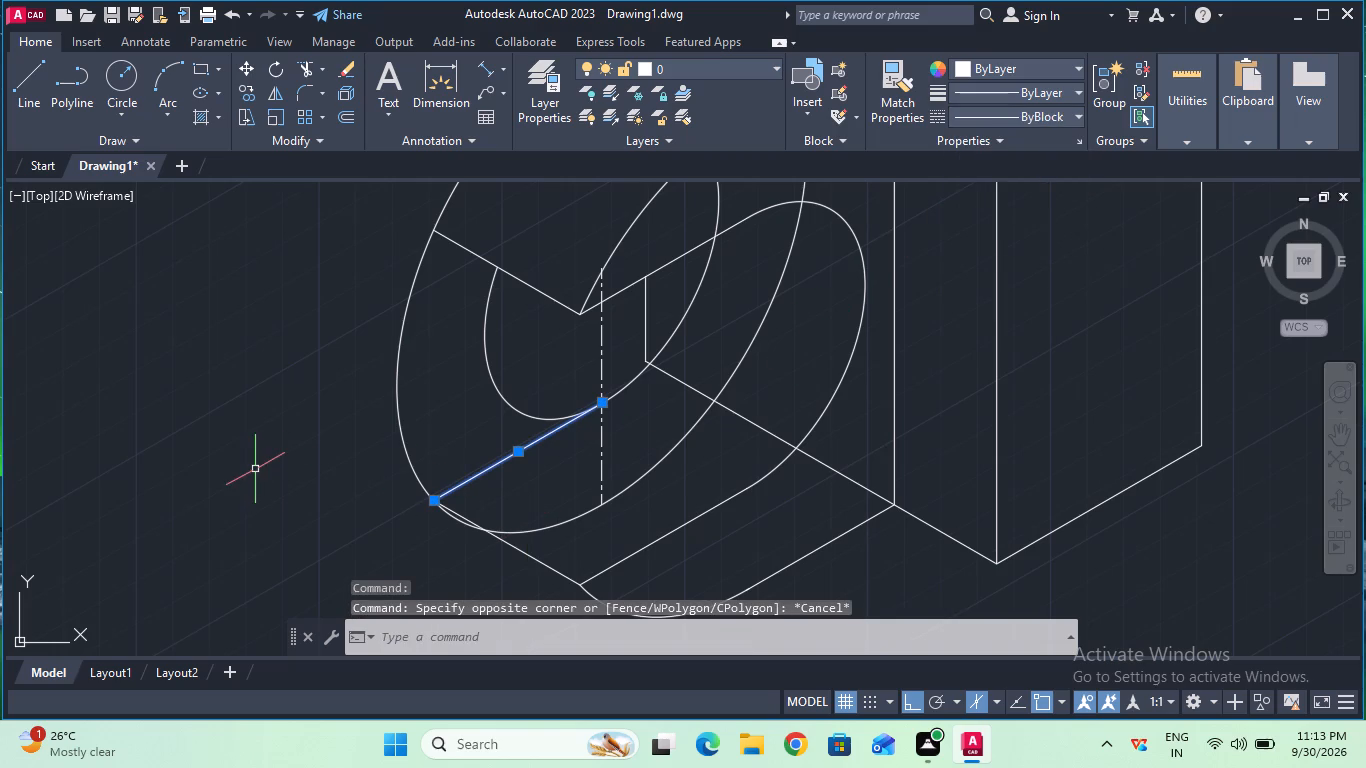
Trim away the remaining arcs of the outer and inner front isocircles around the vertical centre line.
click(299, 64)
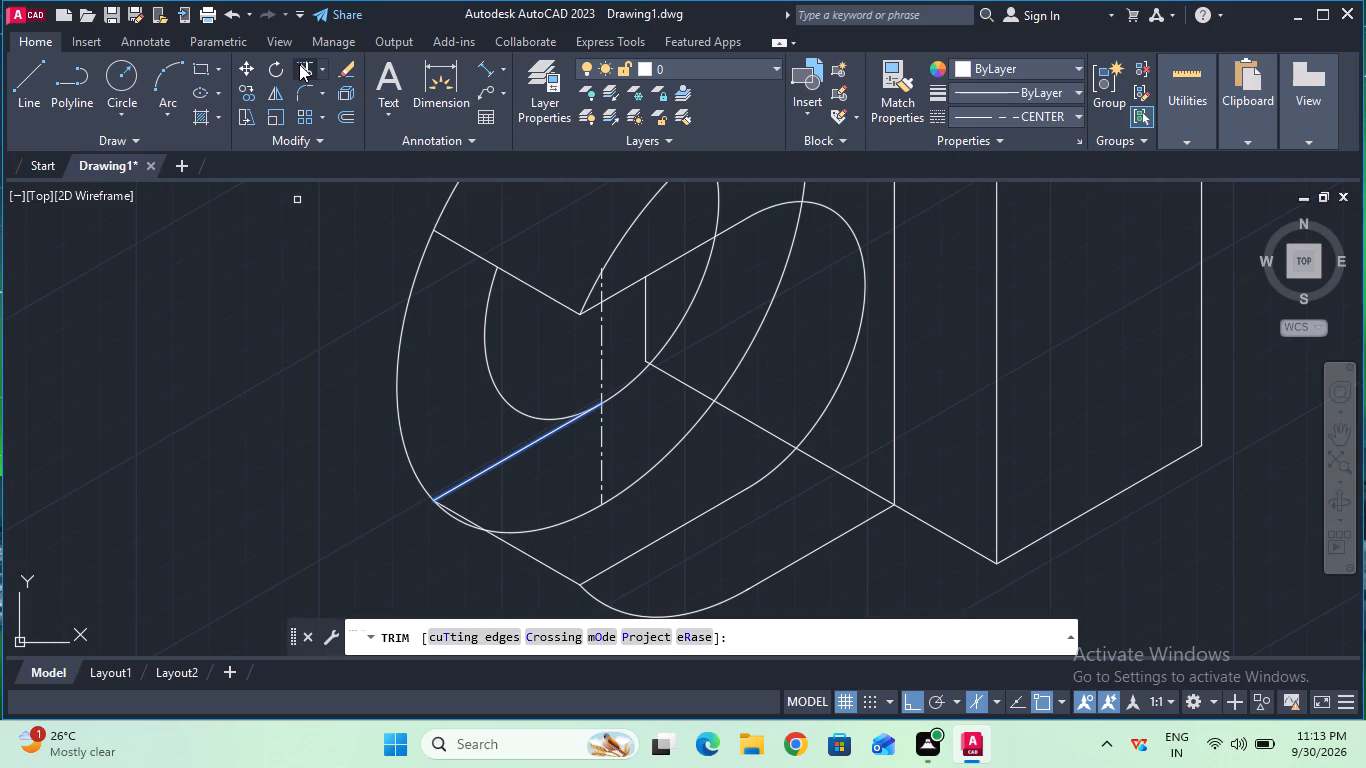
click(455, 520)
ctrl+scroll(330, 423, down, 2)
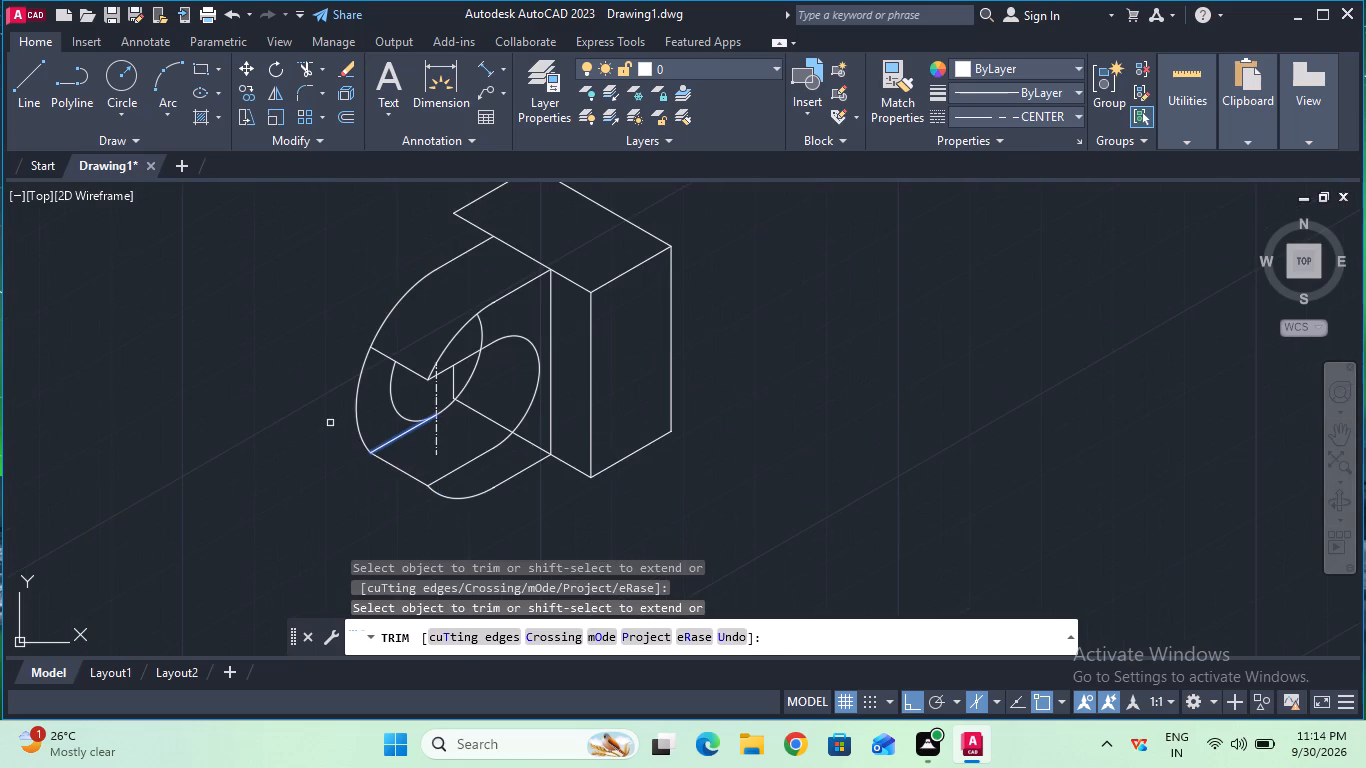
click(354, 416)
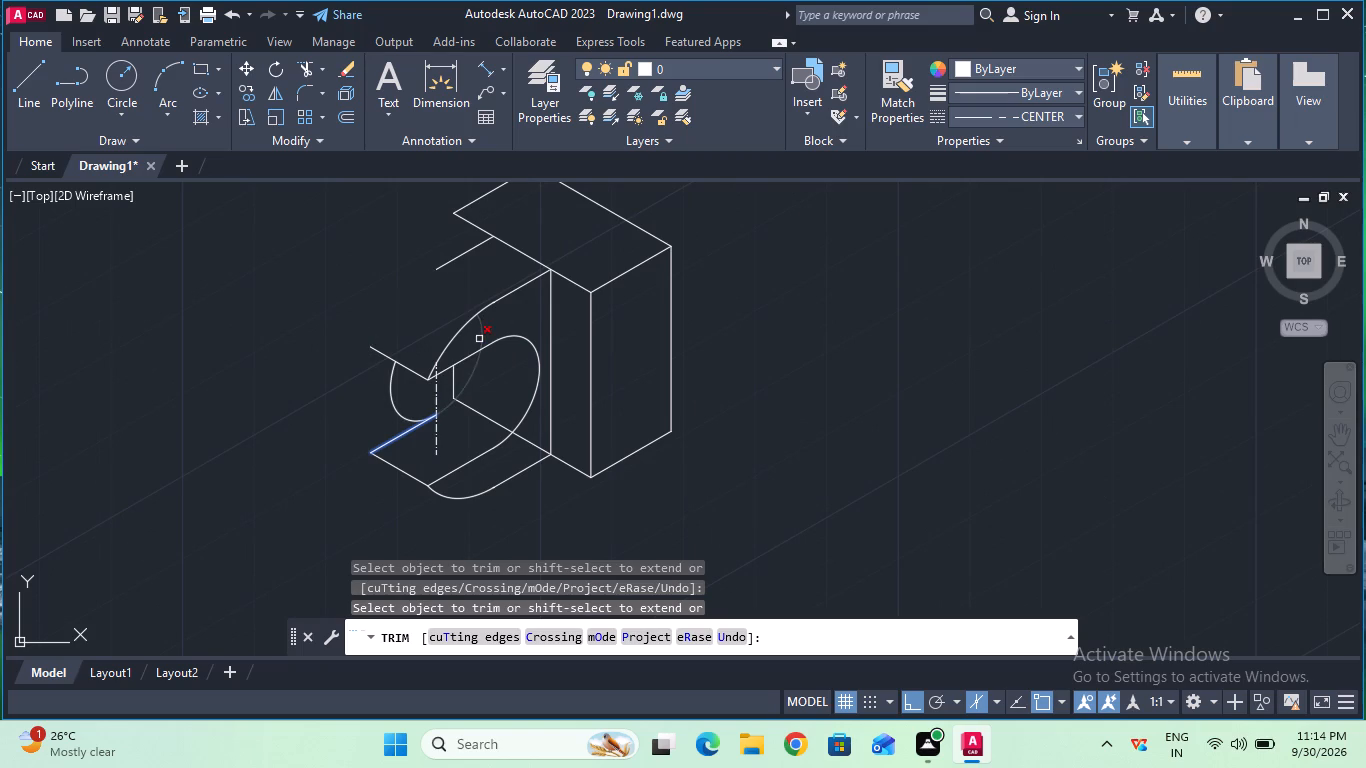
click(479, 339)
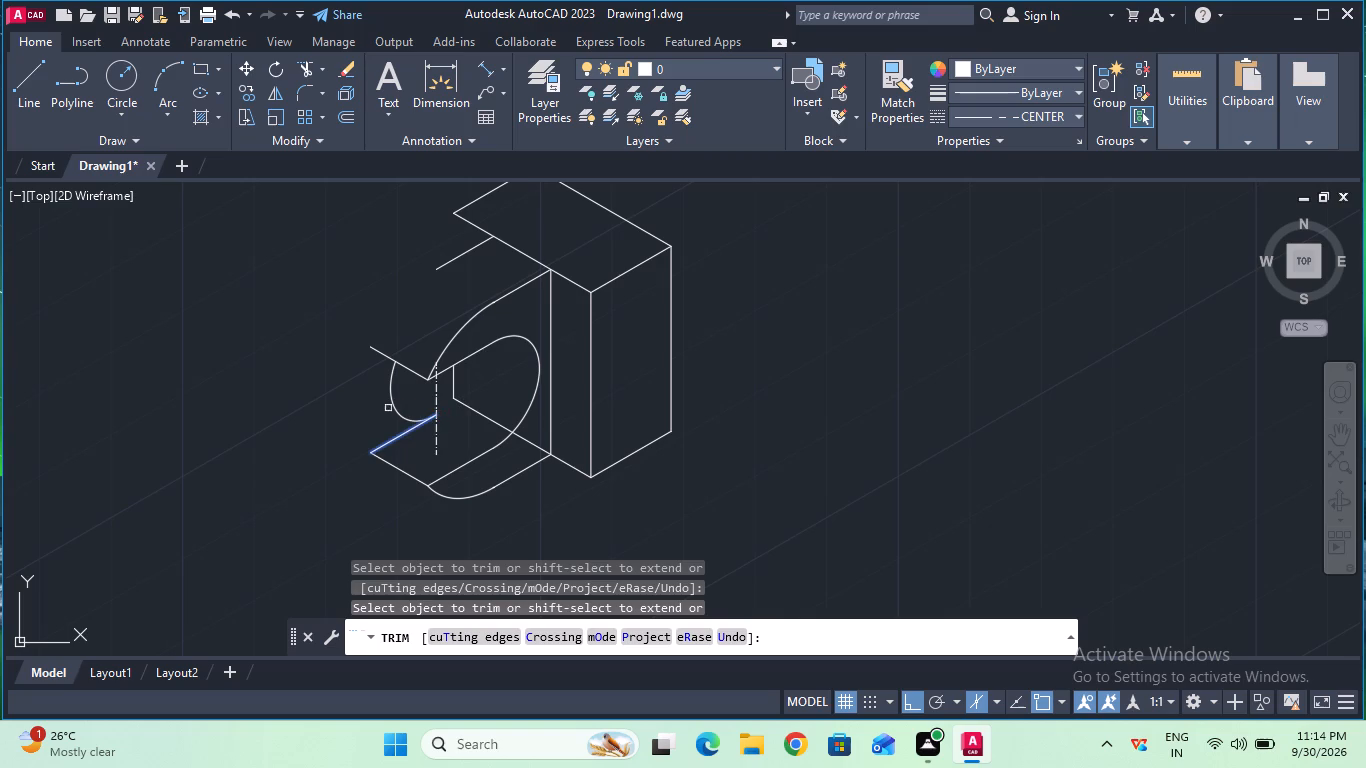
click(395, 403)
key(Escape)
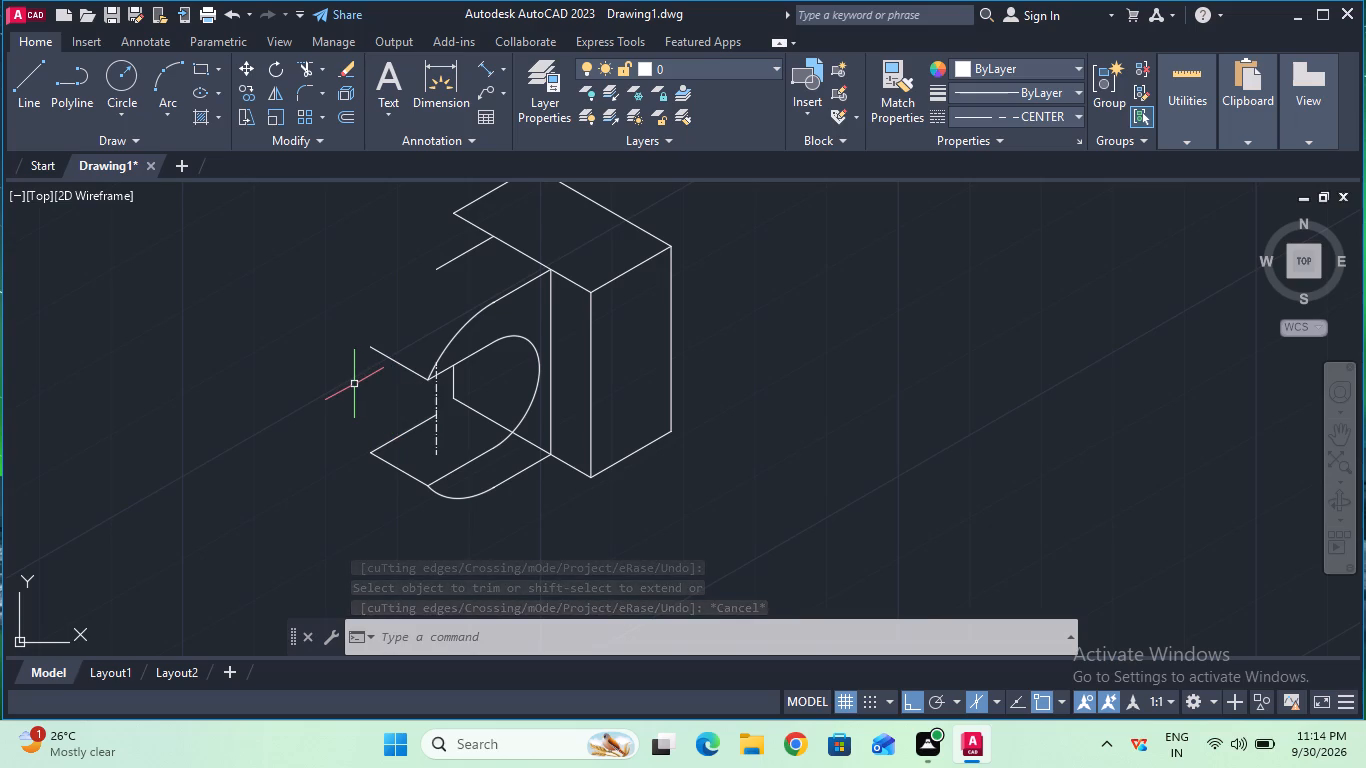
Trim the block's lower slanted edge between the slot's rounded end and the block's vertical edge.
click(304, 73)
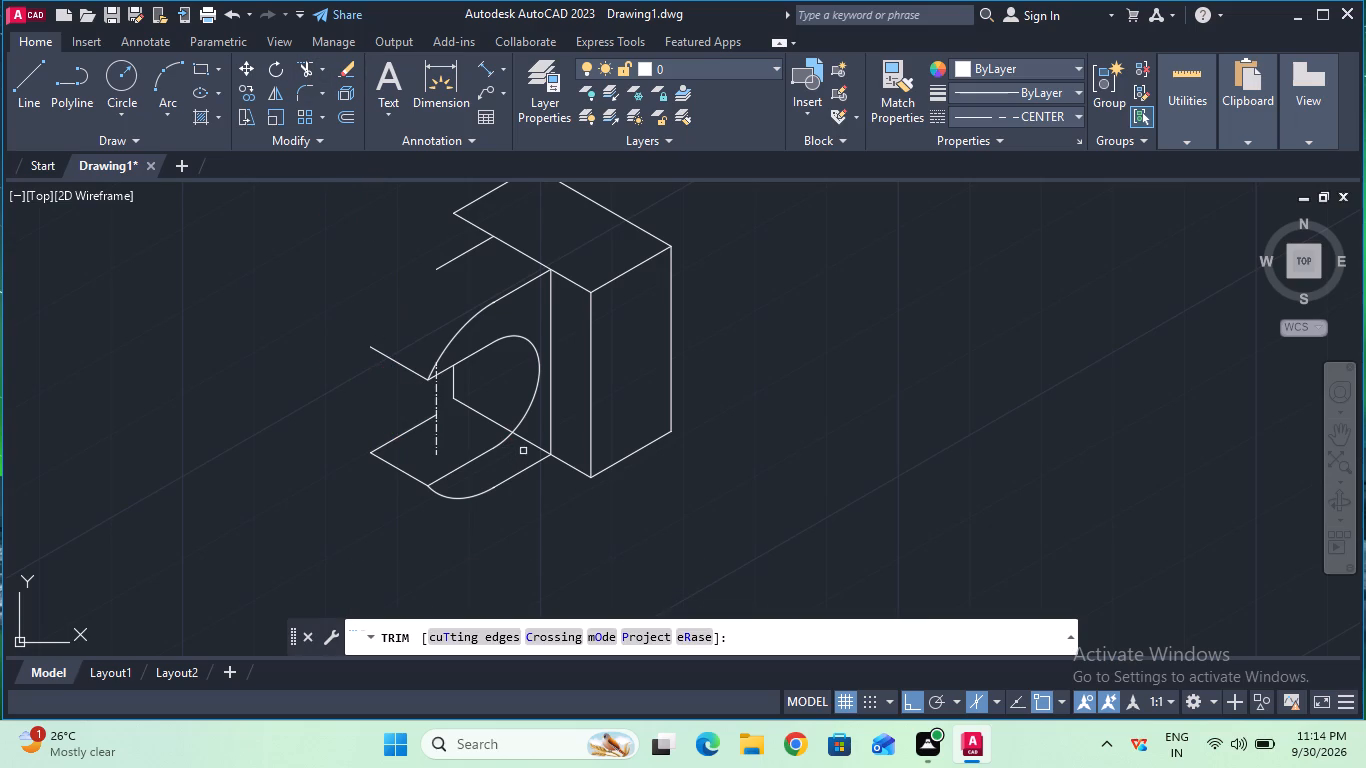
click(529, 445)
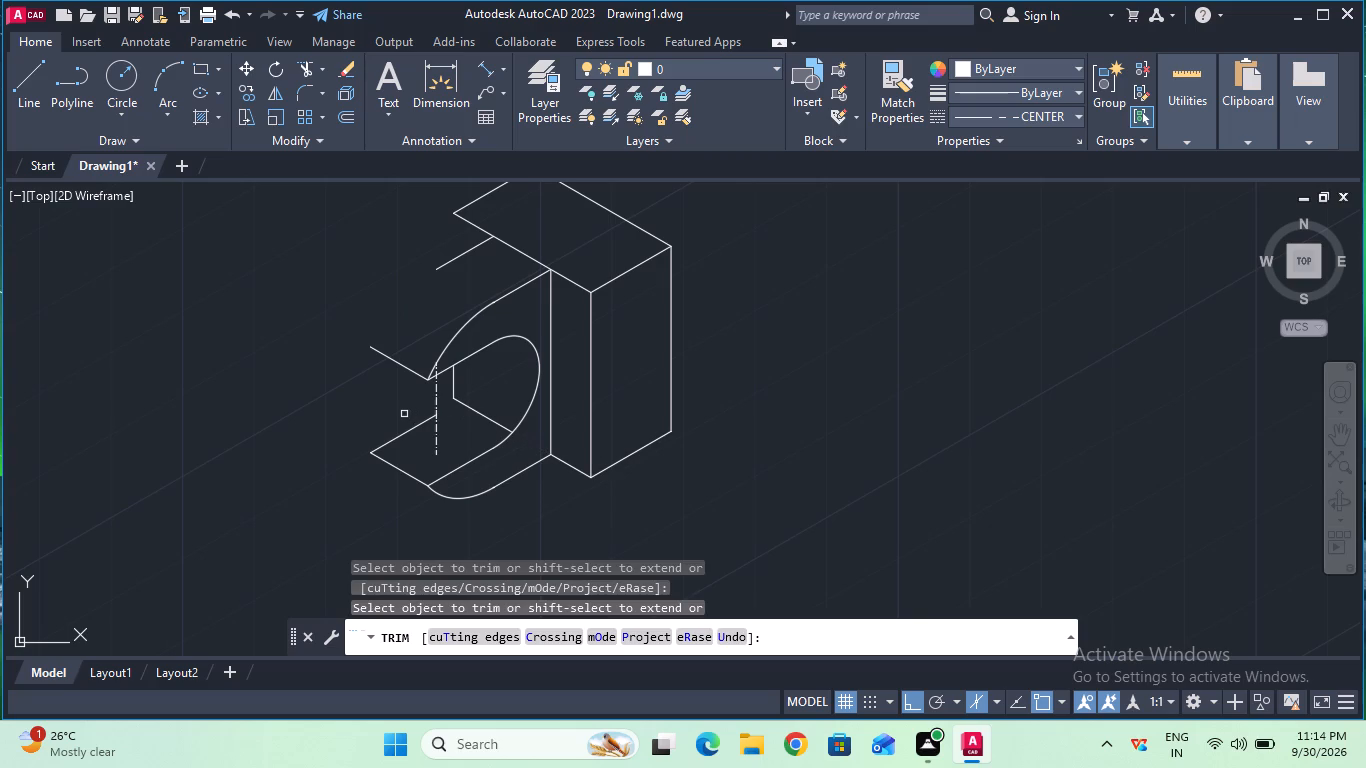
key(Escape)
key(grave)
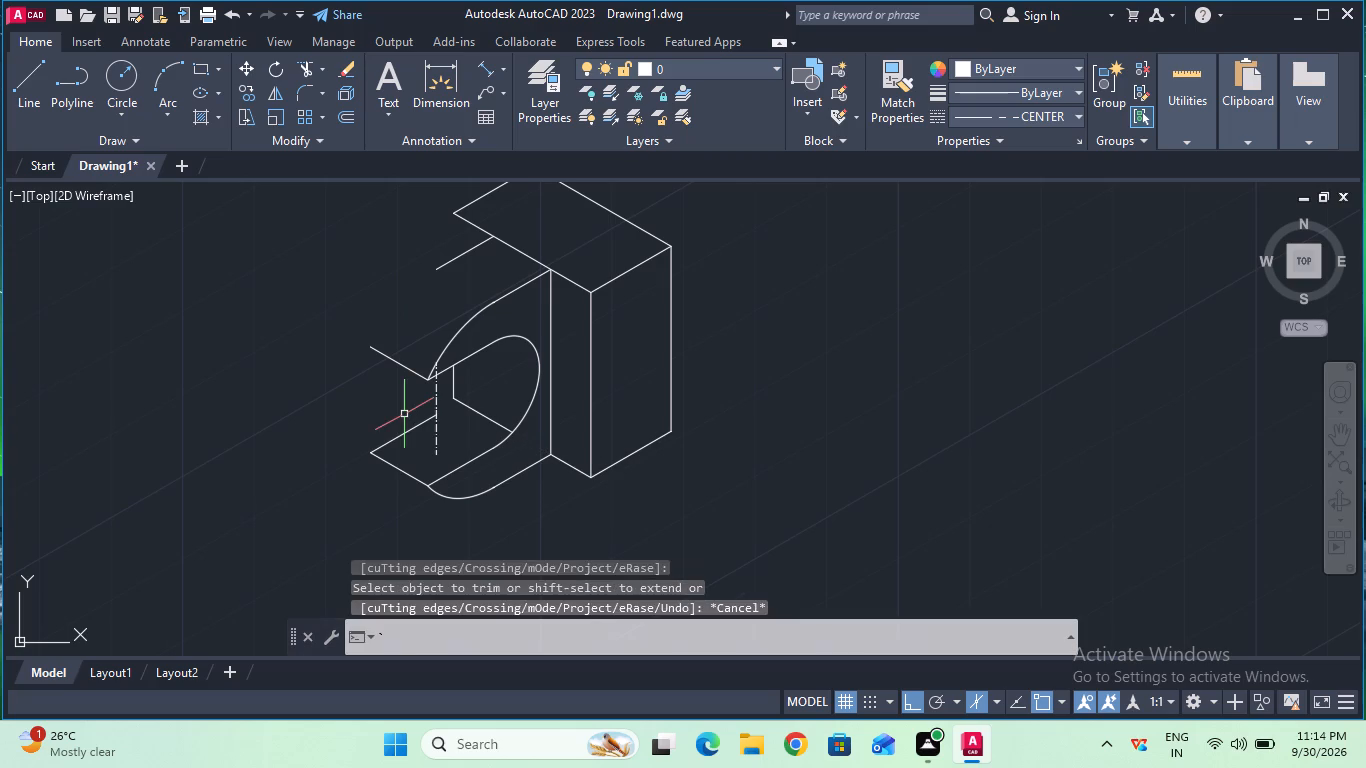
key(Escape)
key(Escape)
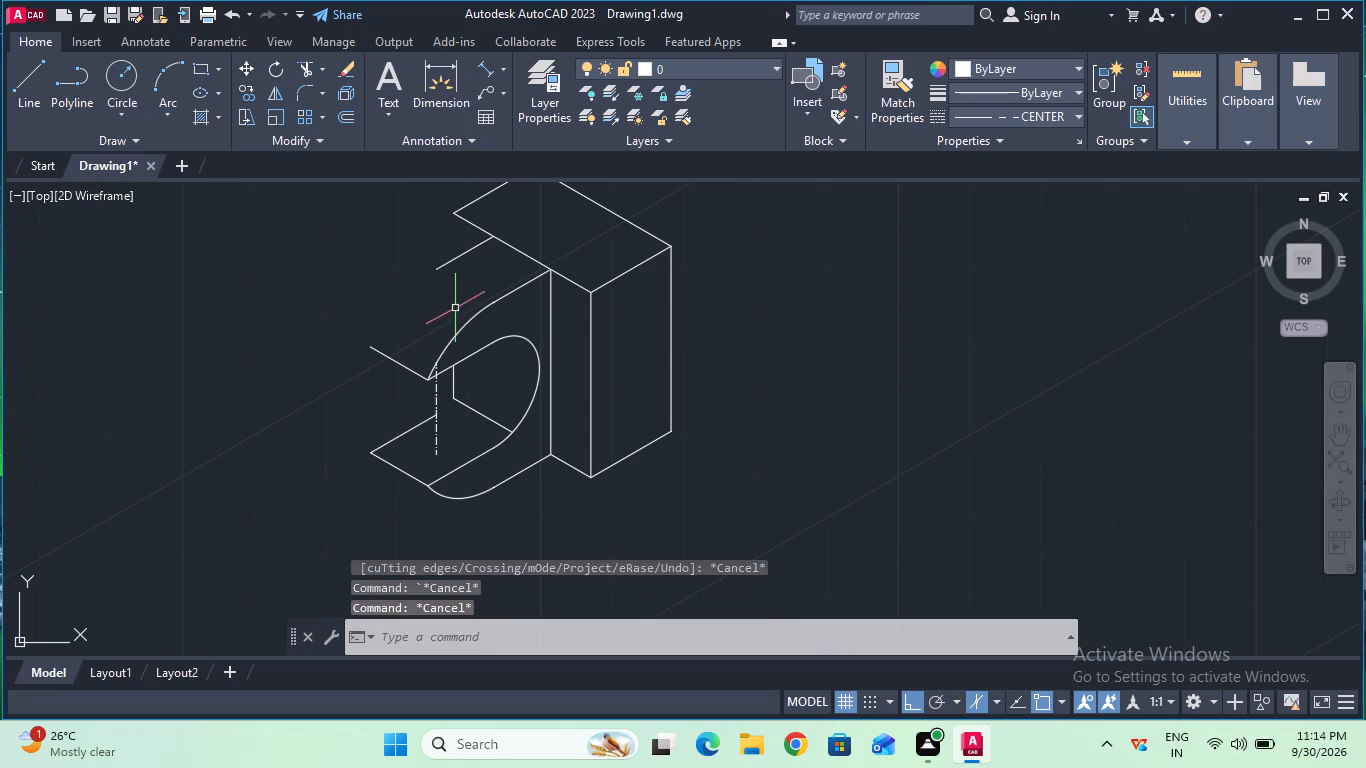
Copy the curved upper arc 10 mm on the left isoplane to join the open upper tangent line and short slanted edge.
click(464, 325)
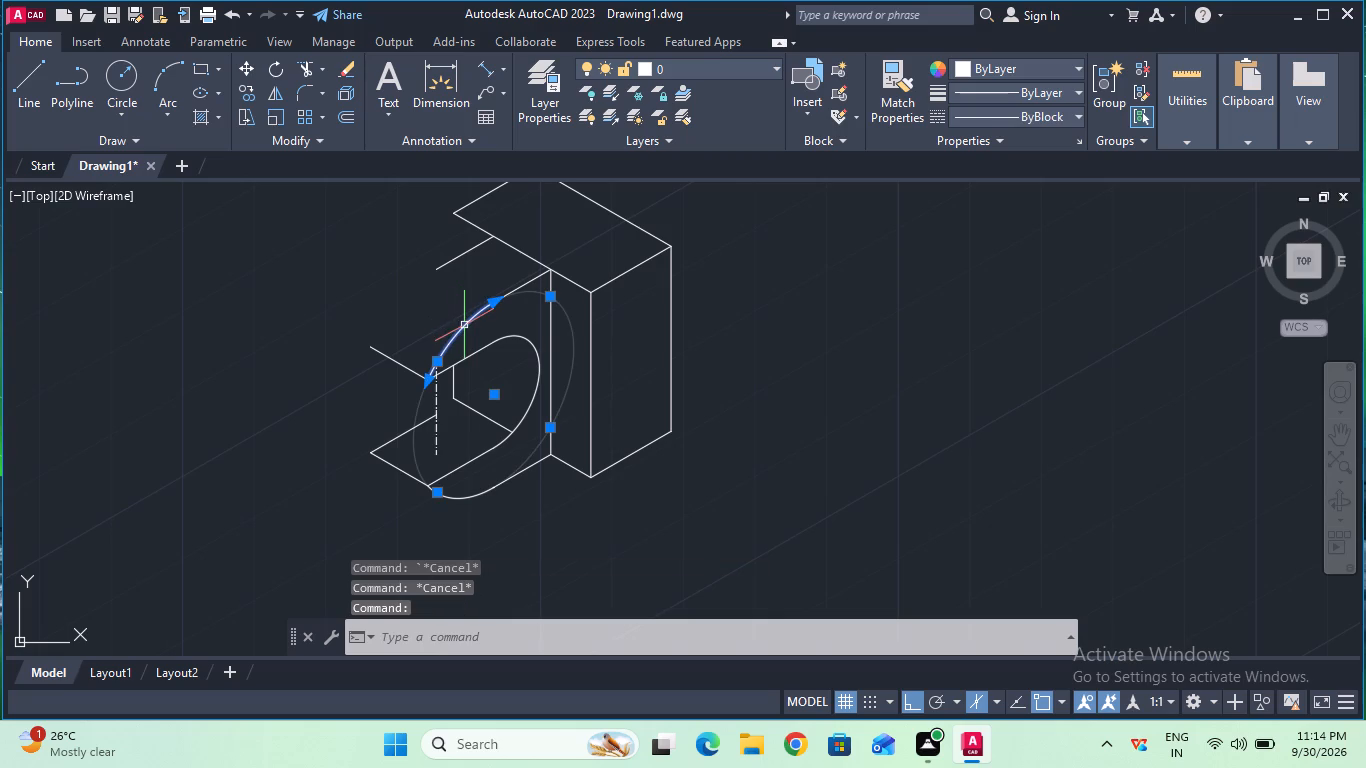
click(251, 102)
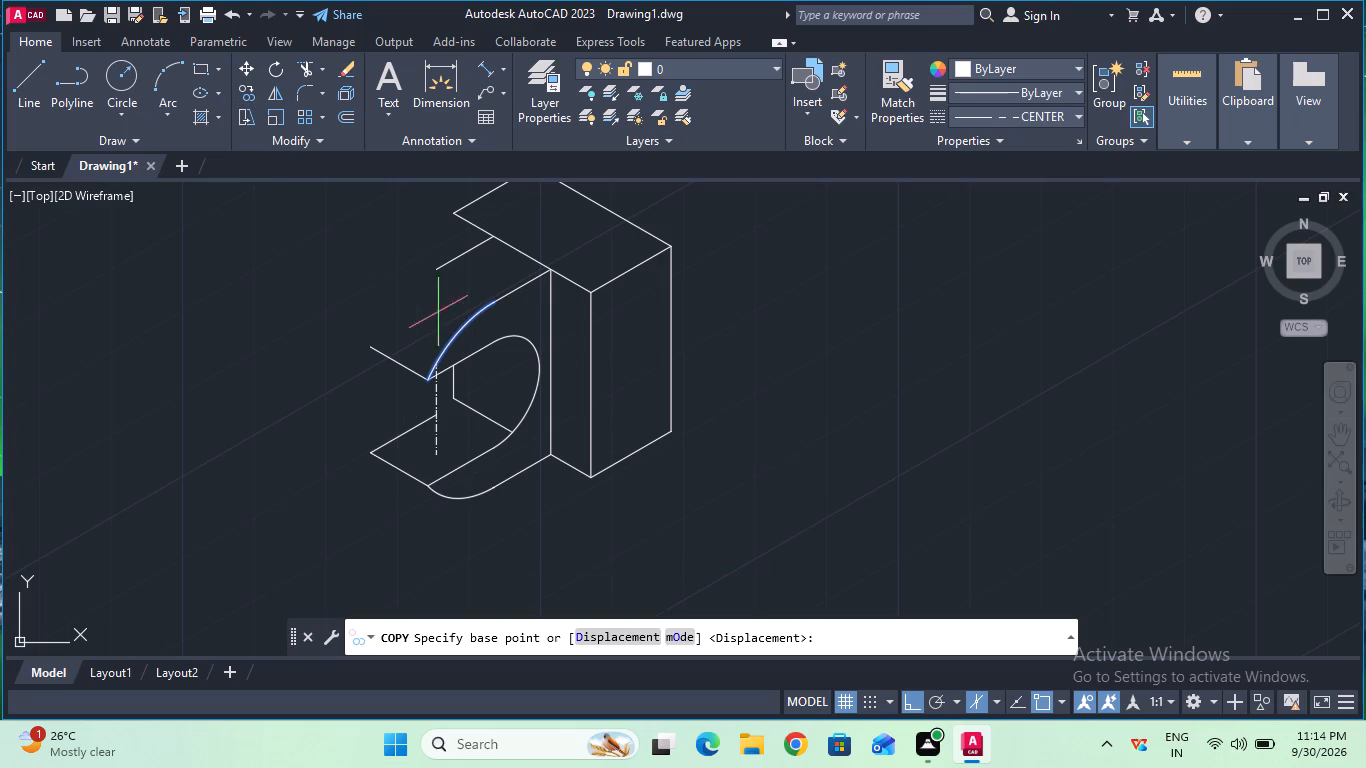
click(452, 334)
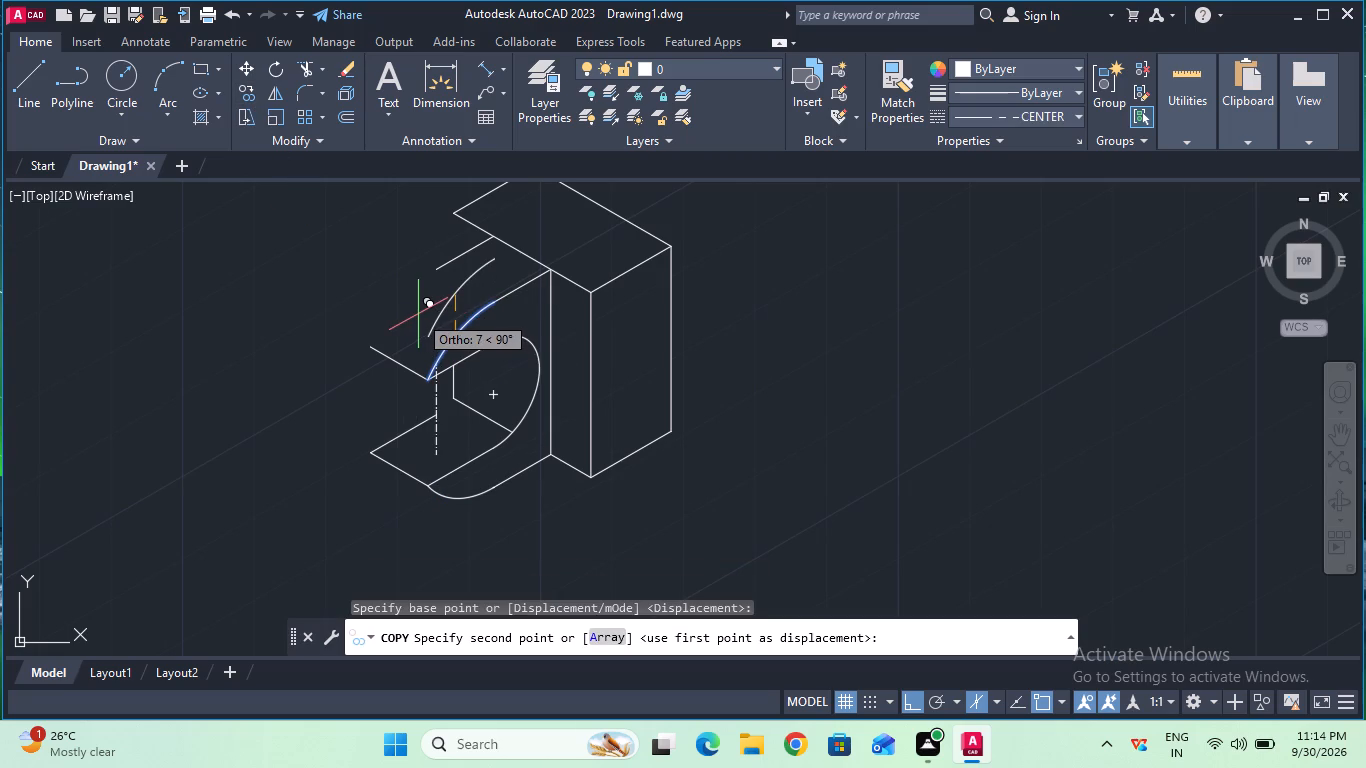
key(F5)
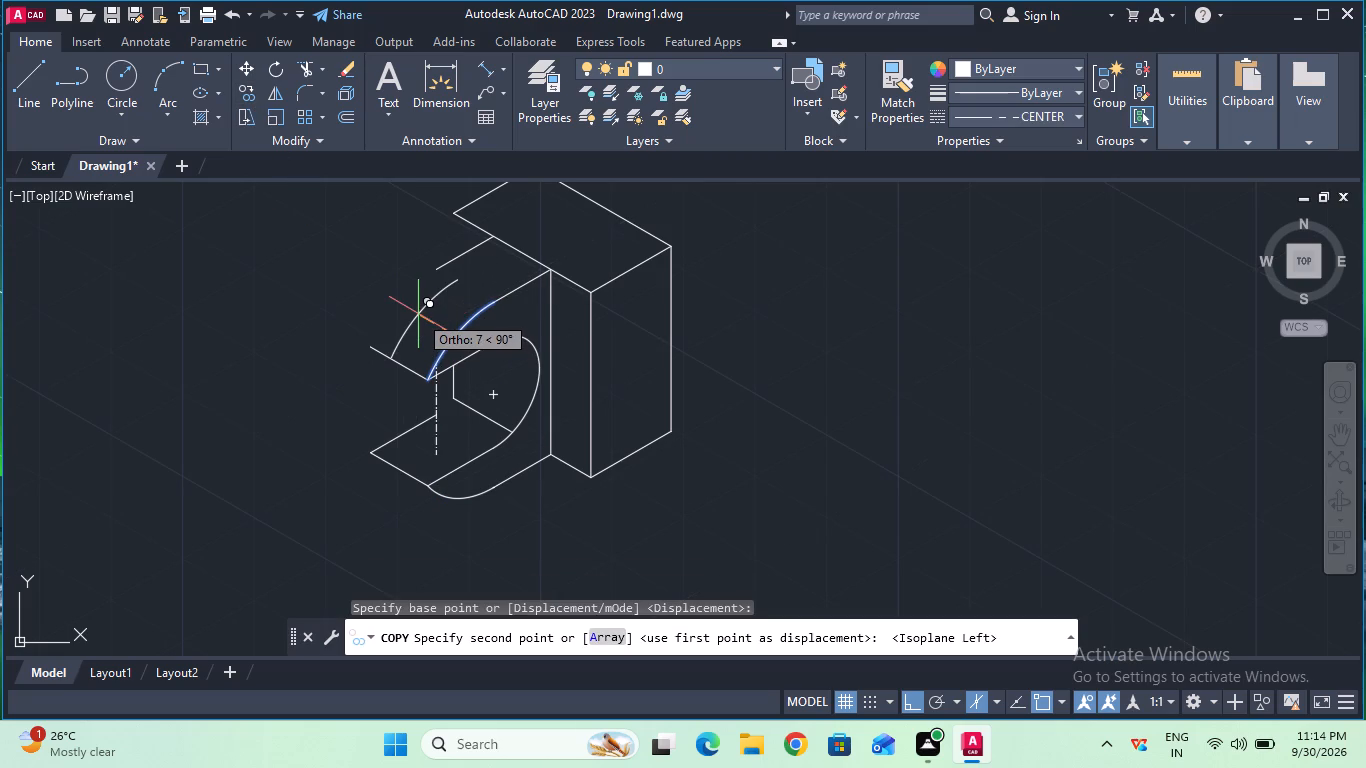
text(10)
key(Return)
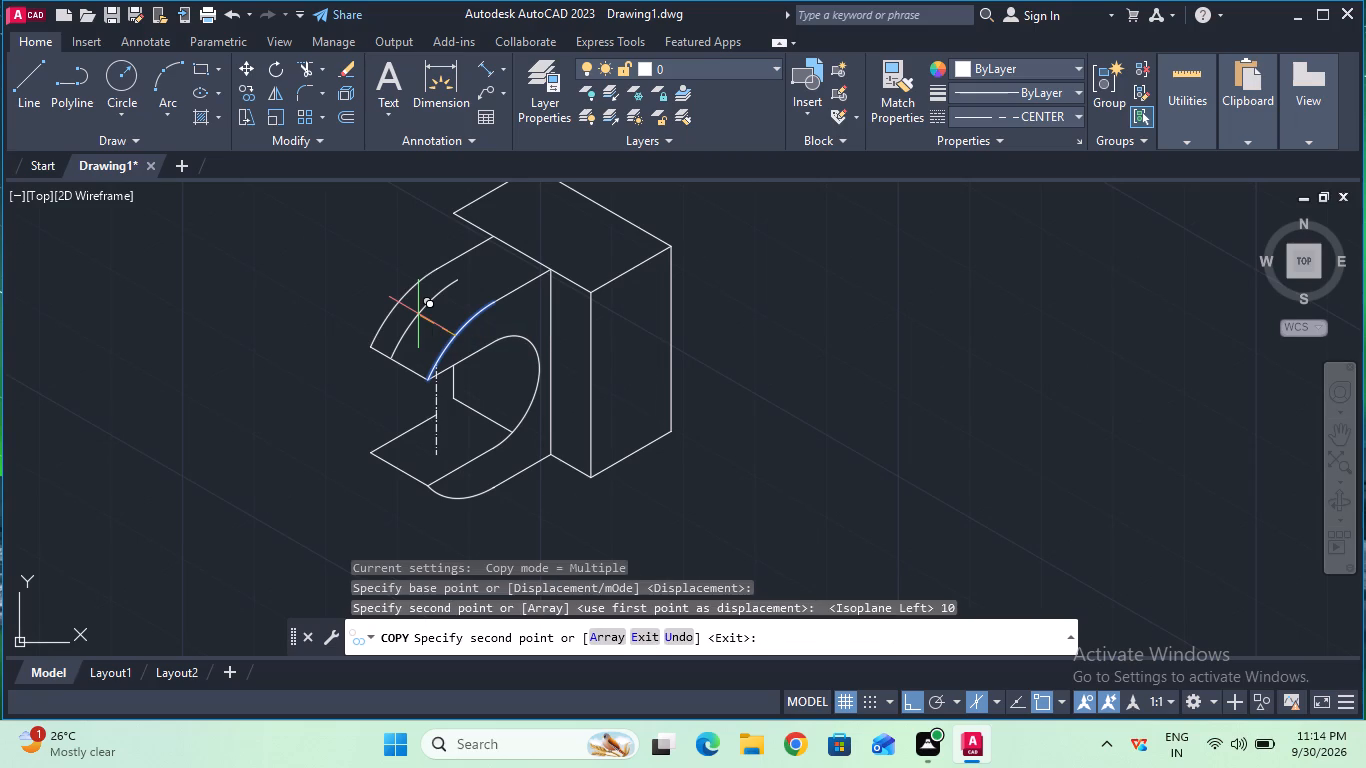
key(Escape)
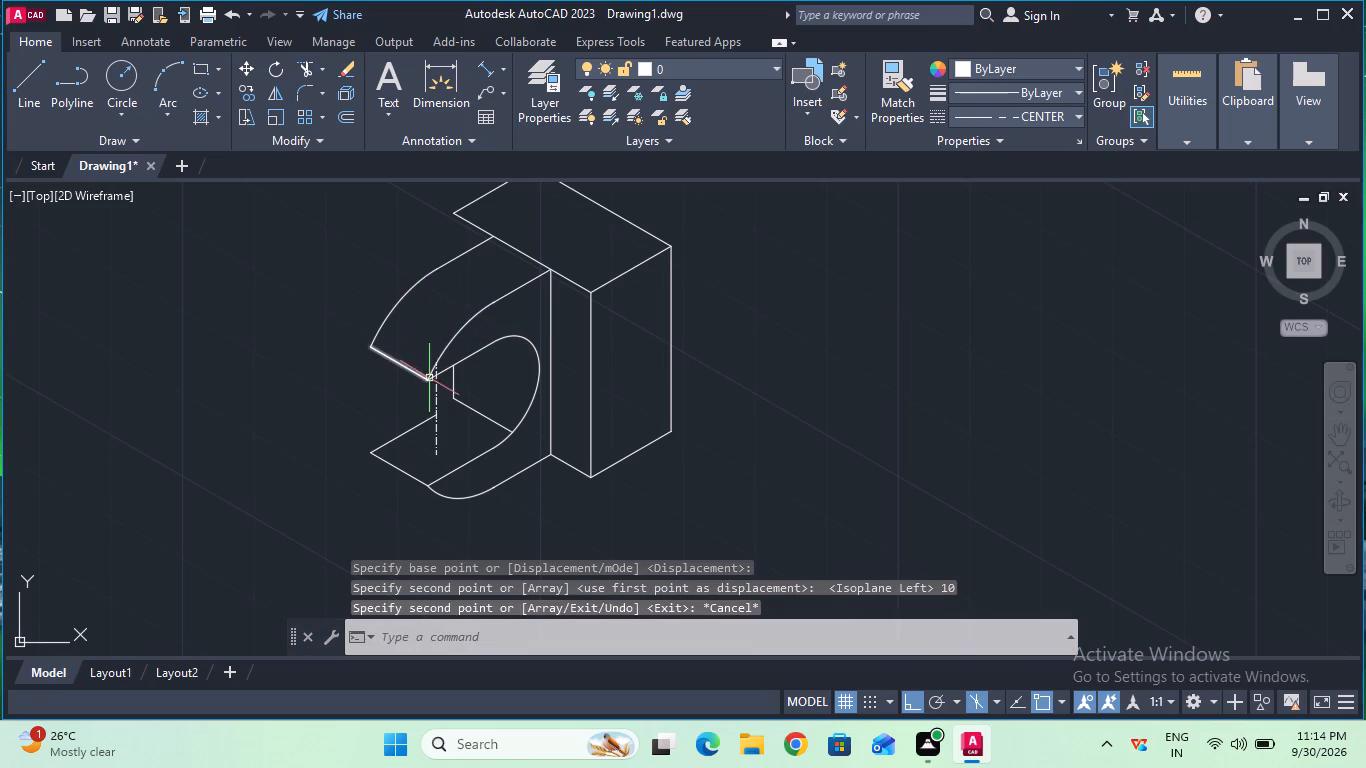
Trim away every segment of the vertical centre line in the slot opening.
click(438, 436)
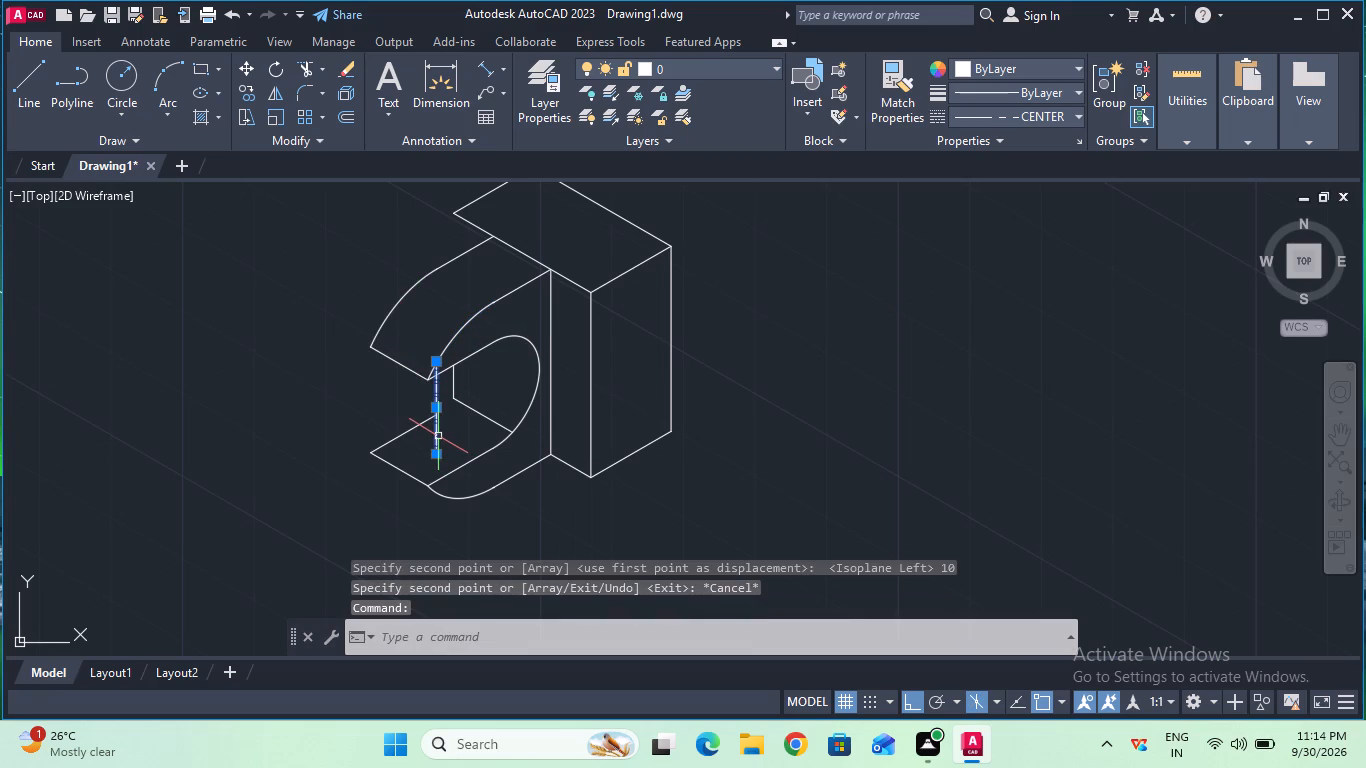
click(310, 68)
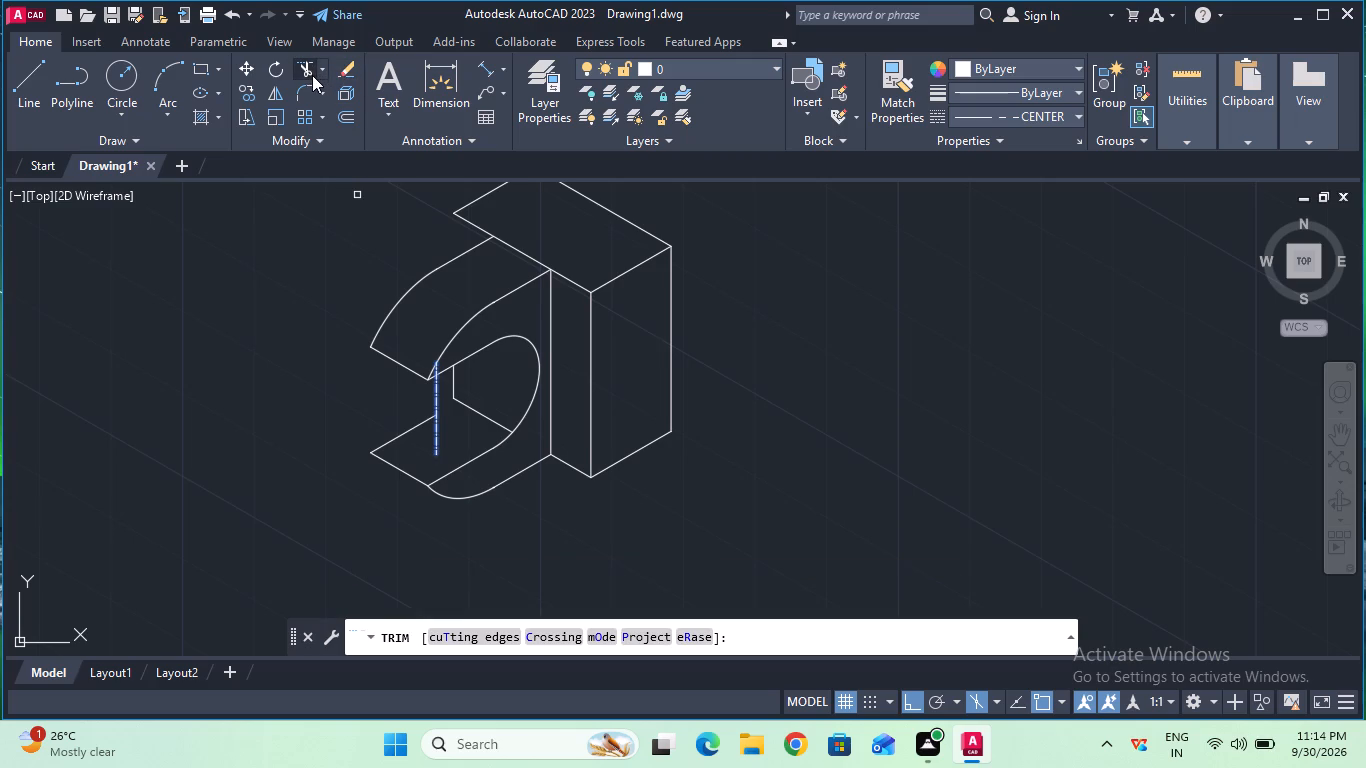
click(308, 66)
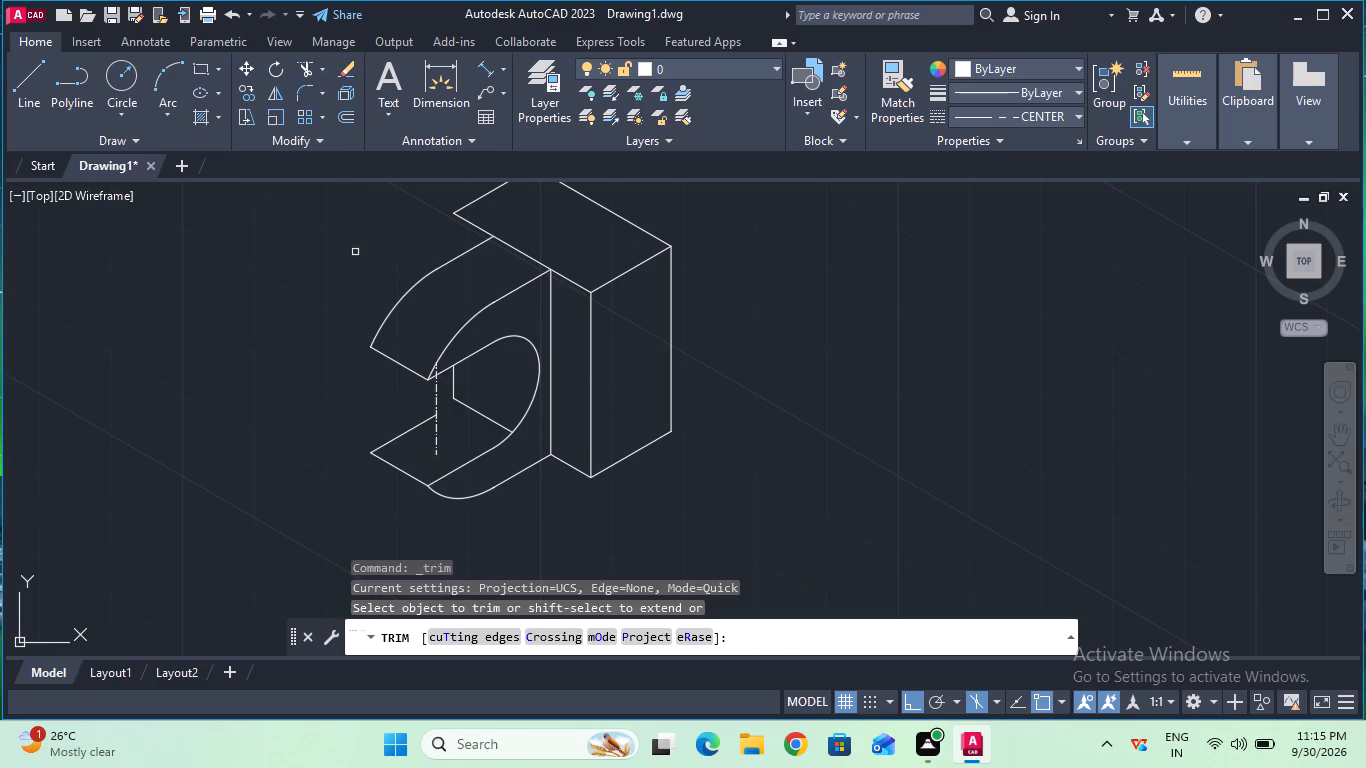
click(435, 399)
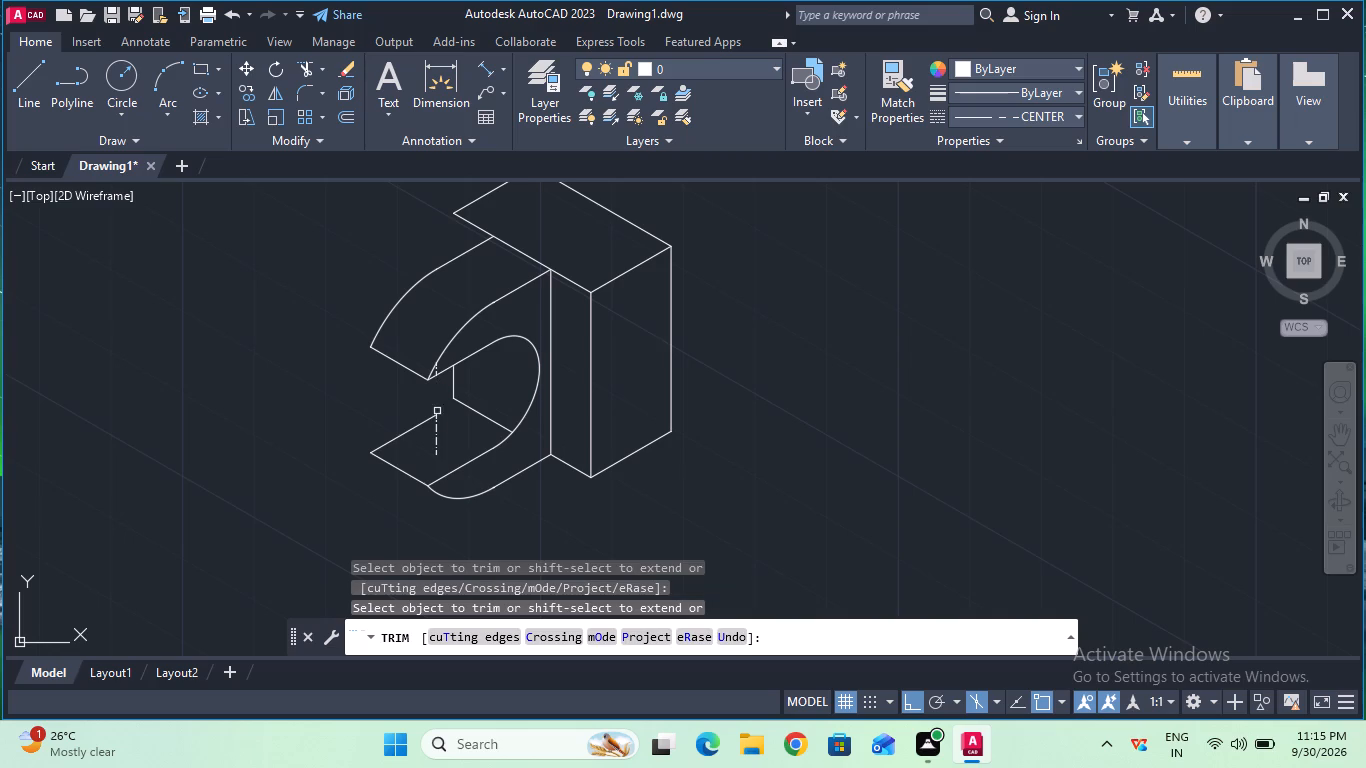
click(439, 440)
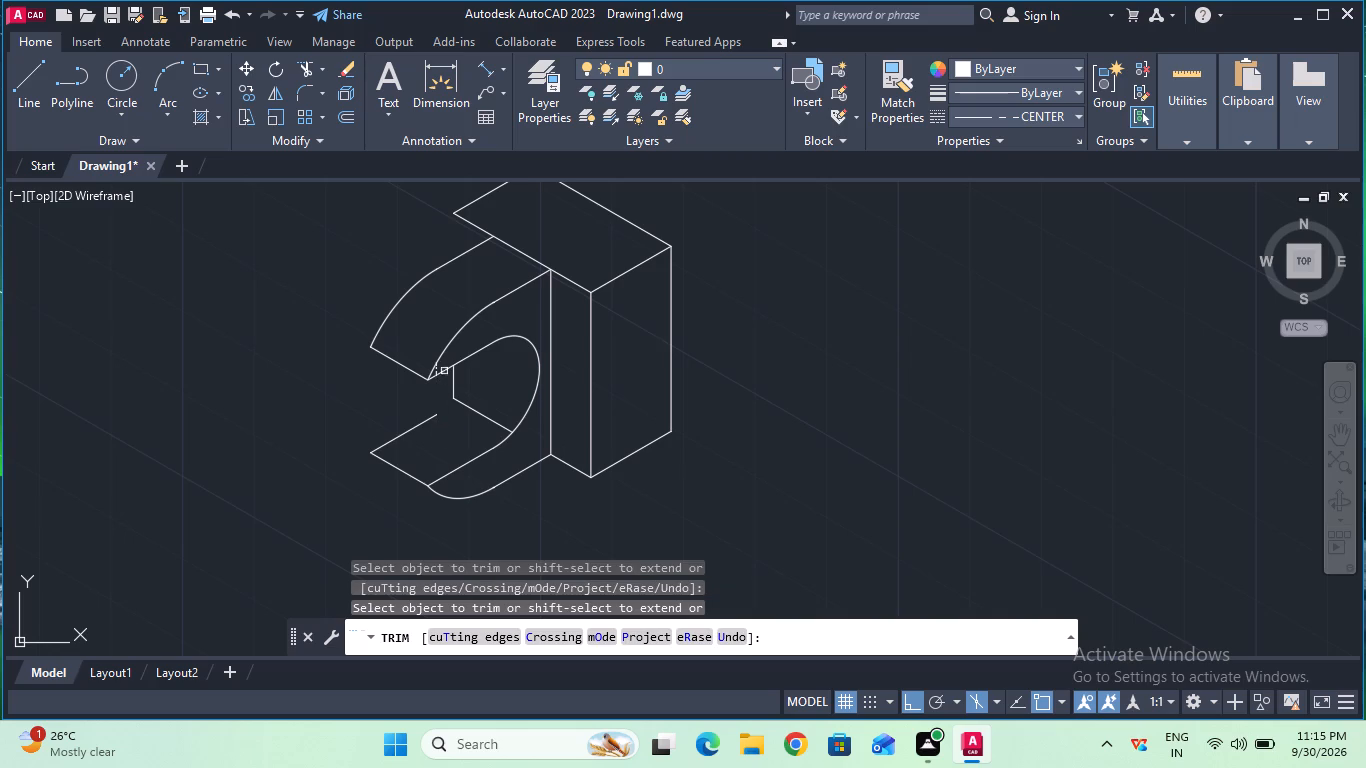
click(436, 371)
Copy the slot's inner rounded arc 10 mm on the left isoplane to form the slot's rear edge.
ctrl+scroll(436, 402, up, 1)
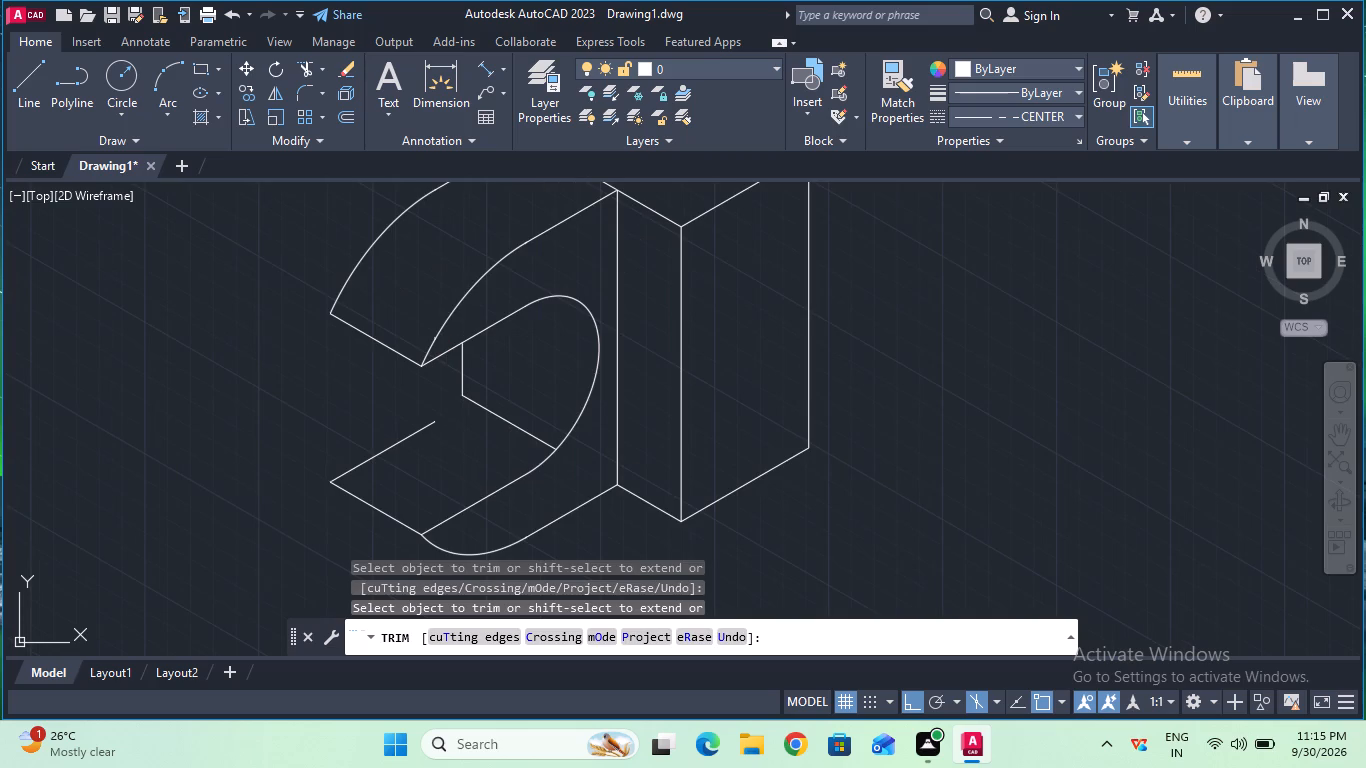
key(Escape)
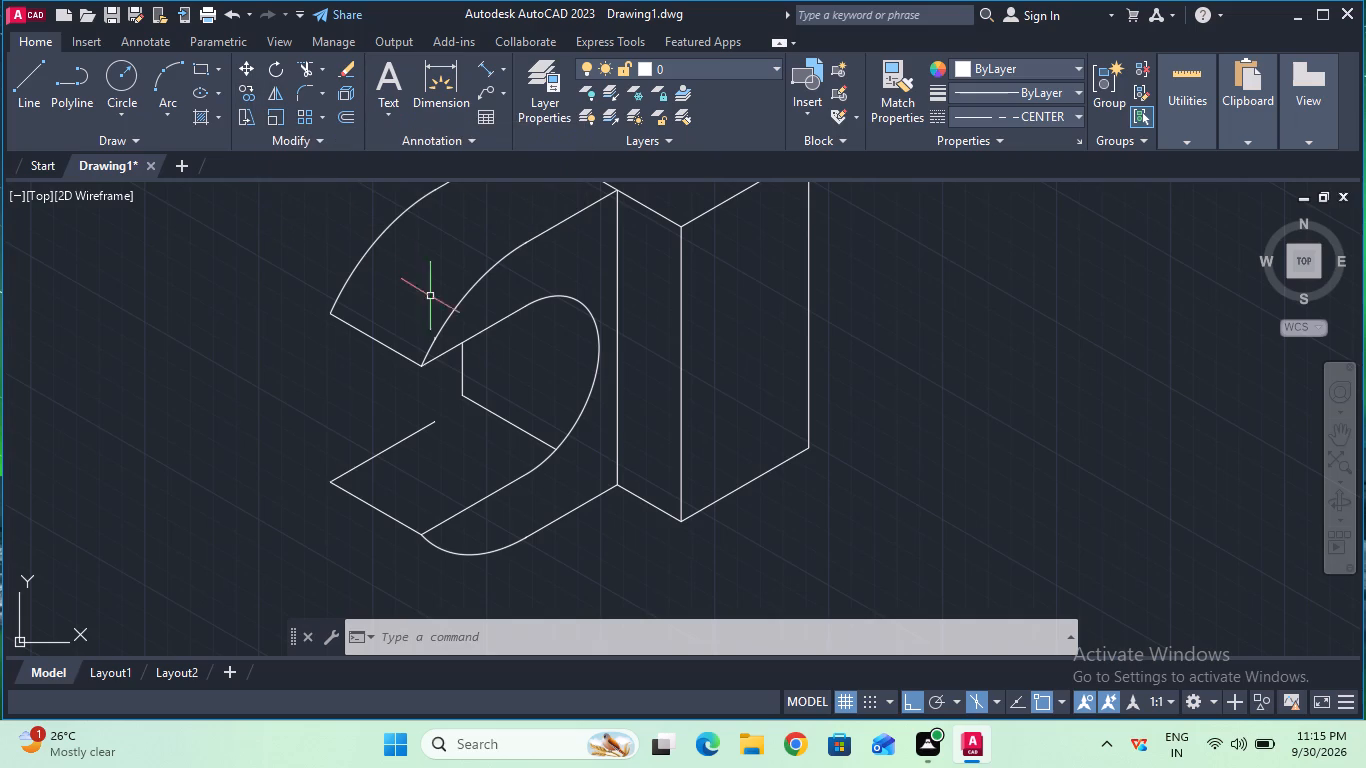
click(561, 440)
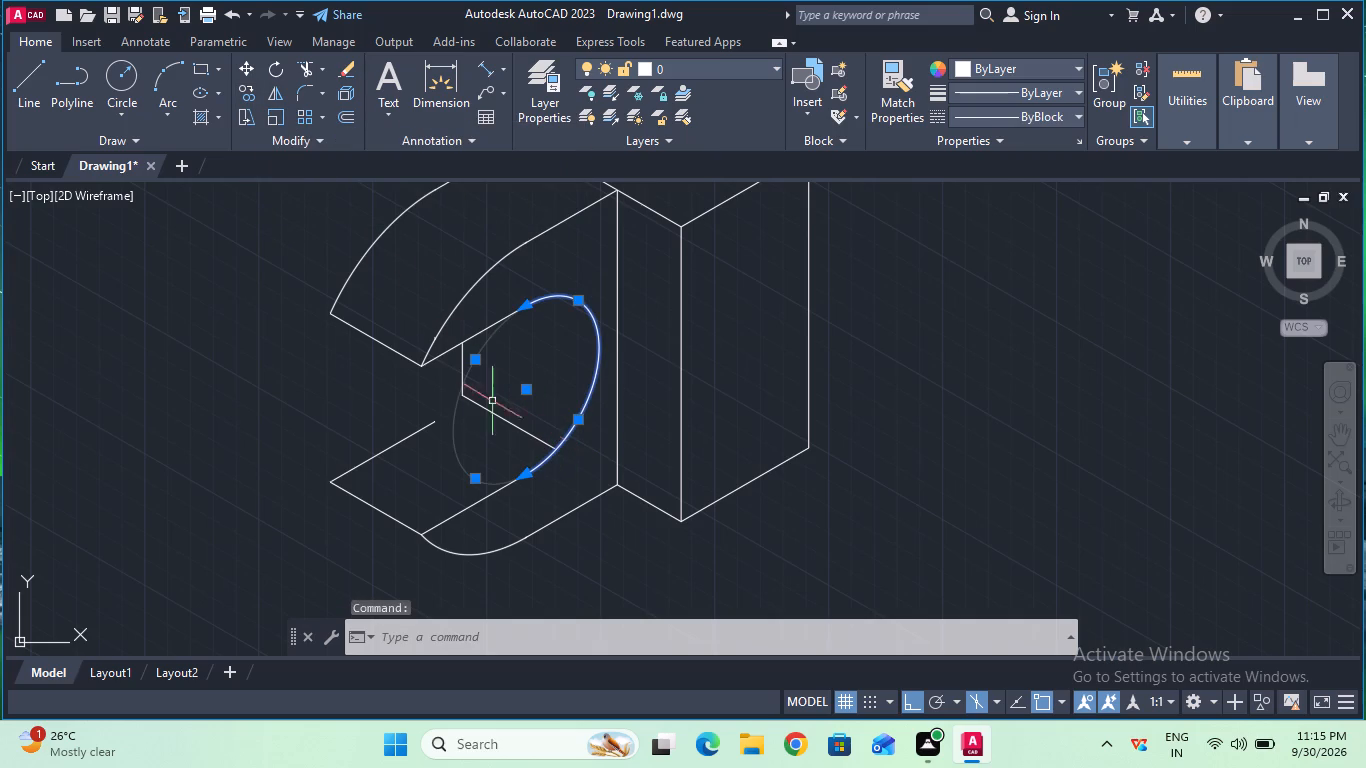
click(245, 88)
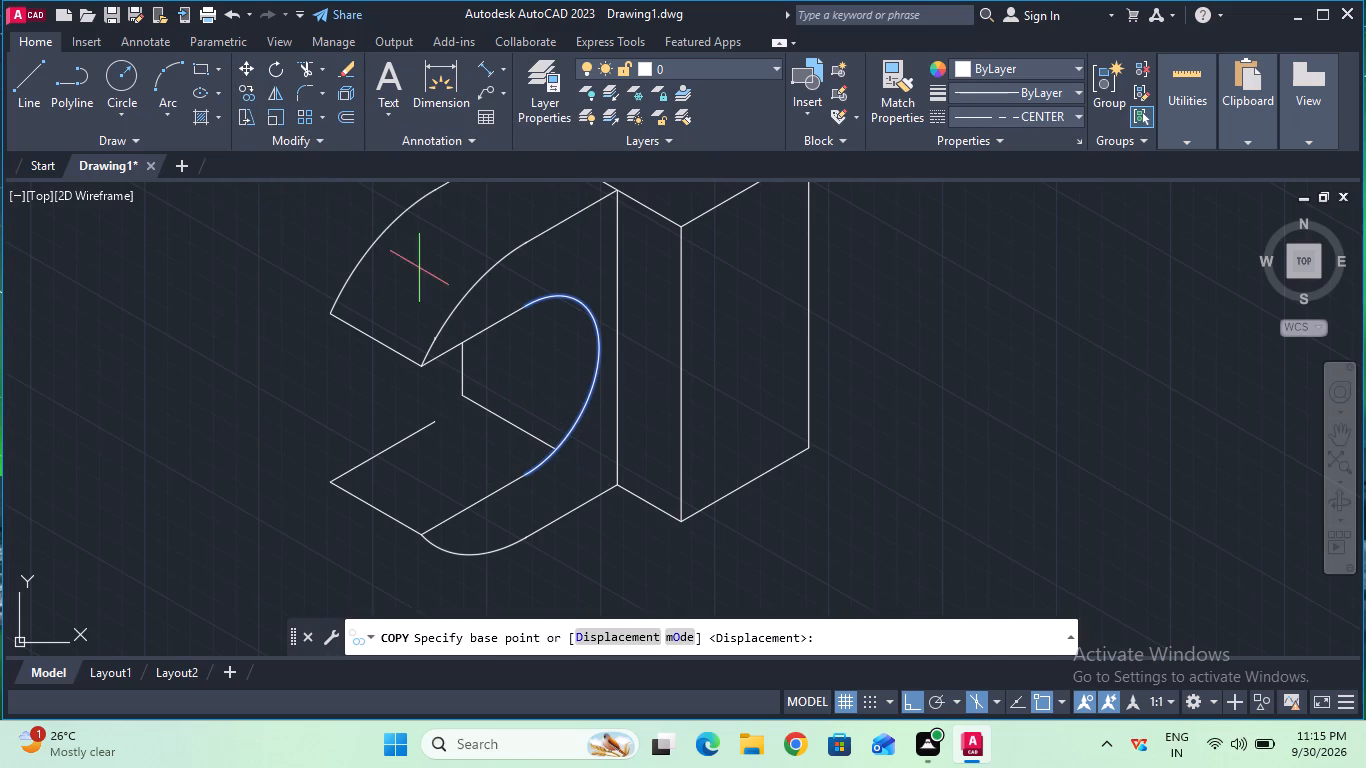
click(532, 397)
text(10)
key(Return)
key(Escape)
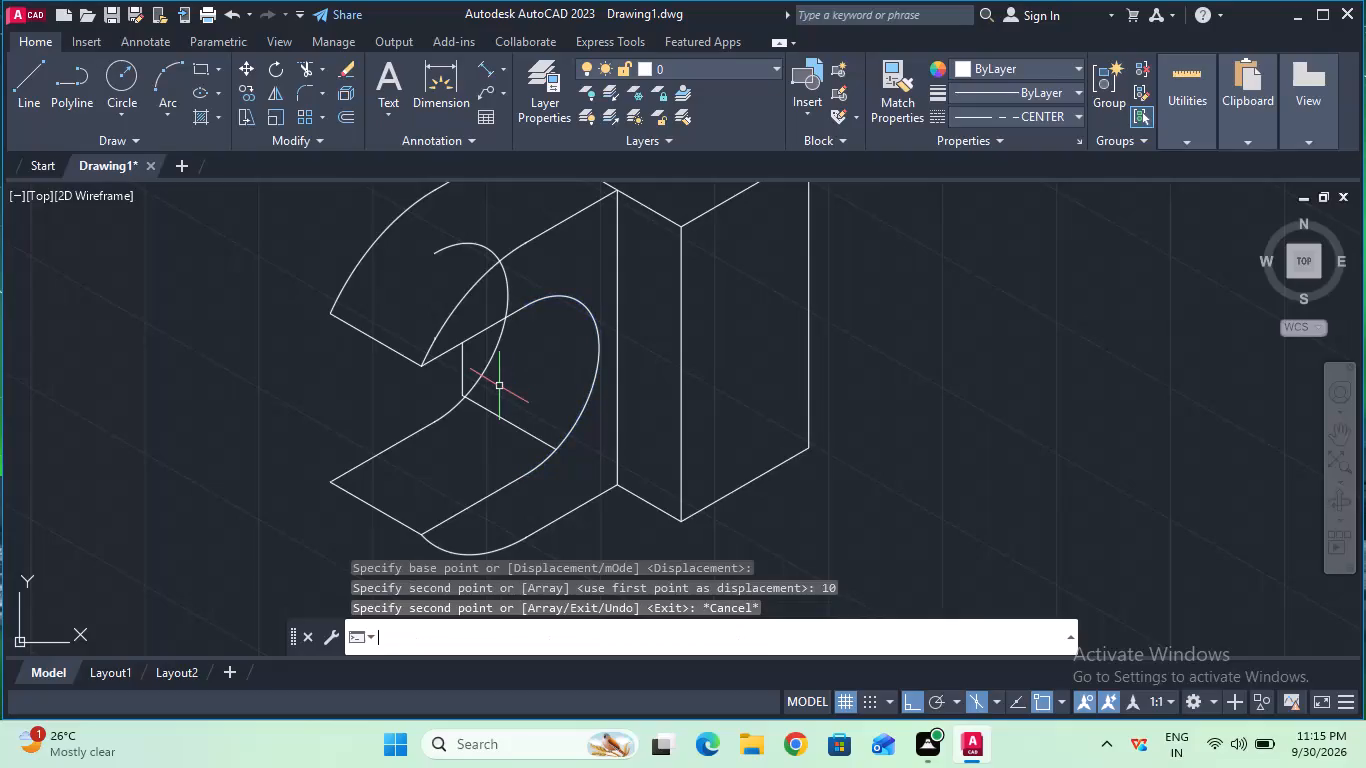
Trim the copied arc above the slot's upper edge and remove the slanted line crossing the slot opening.
click(305, 70)
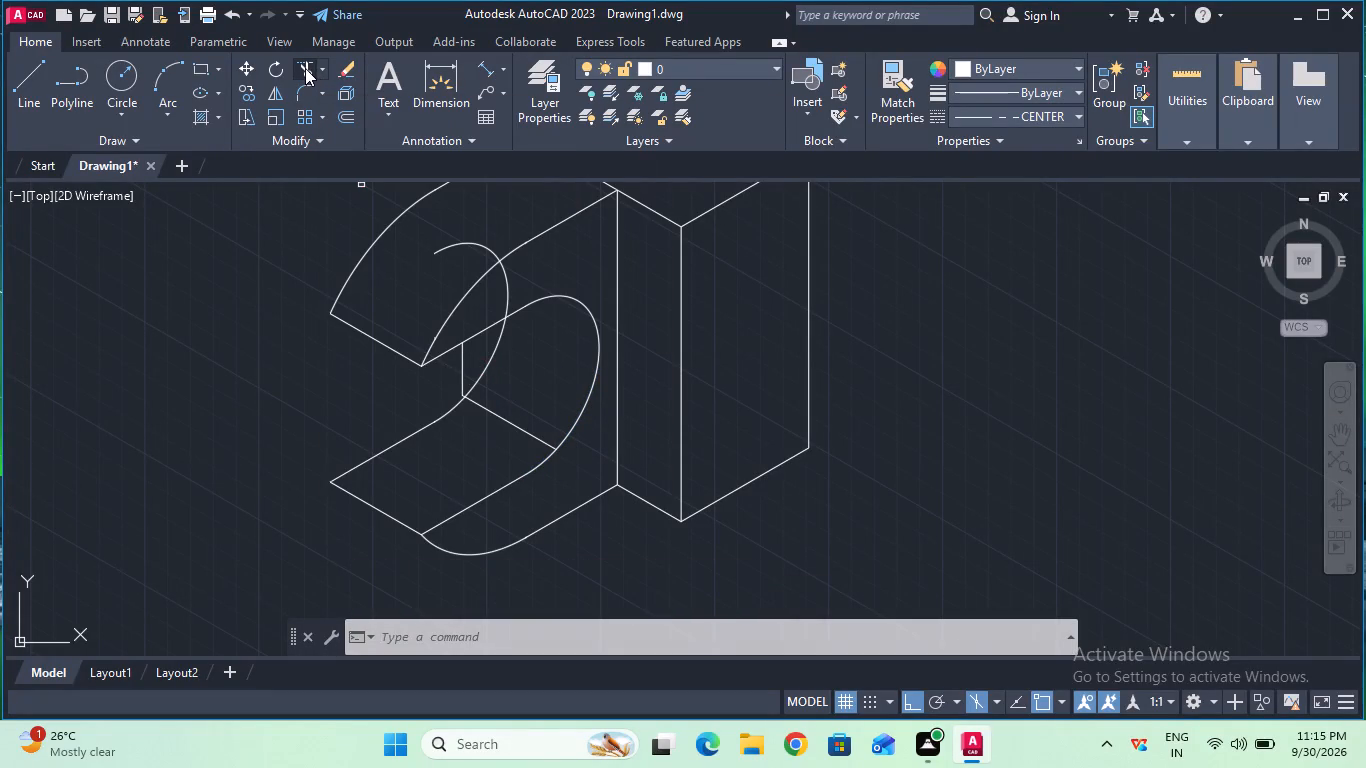
click(447, 249)
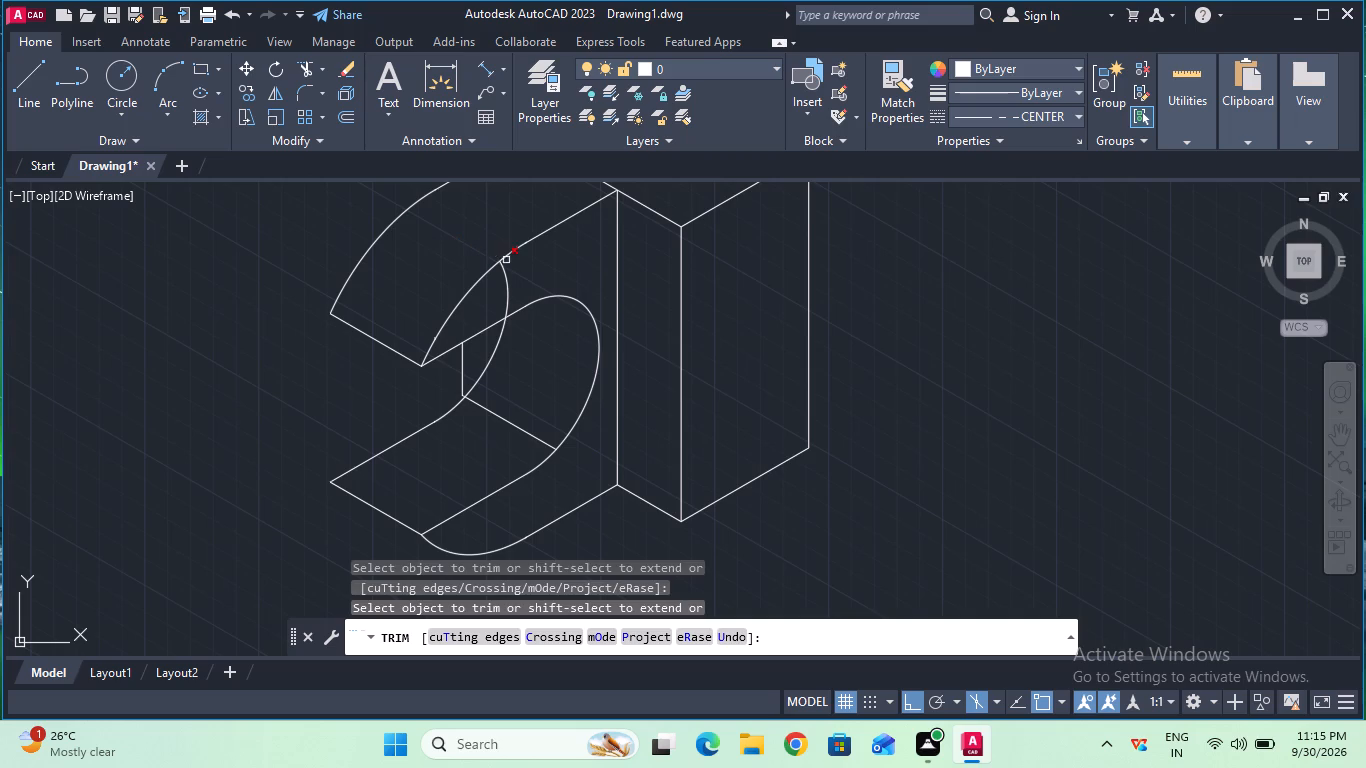
click(505, 278)
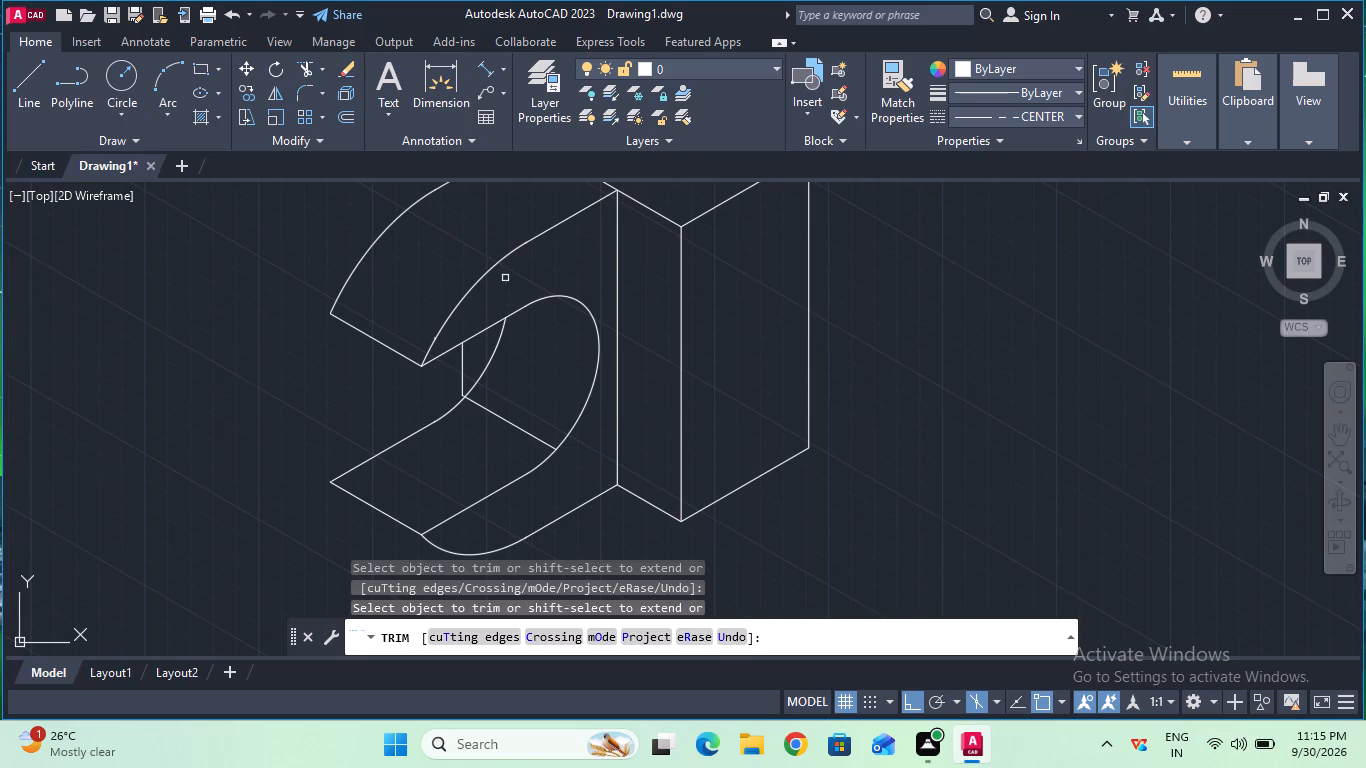
click(505, 421)
ctrl+scroll(505, 420, down, 1)
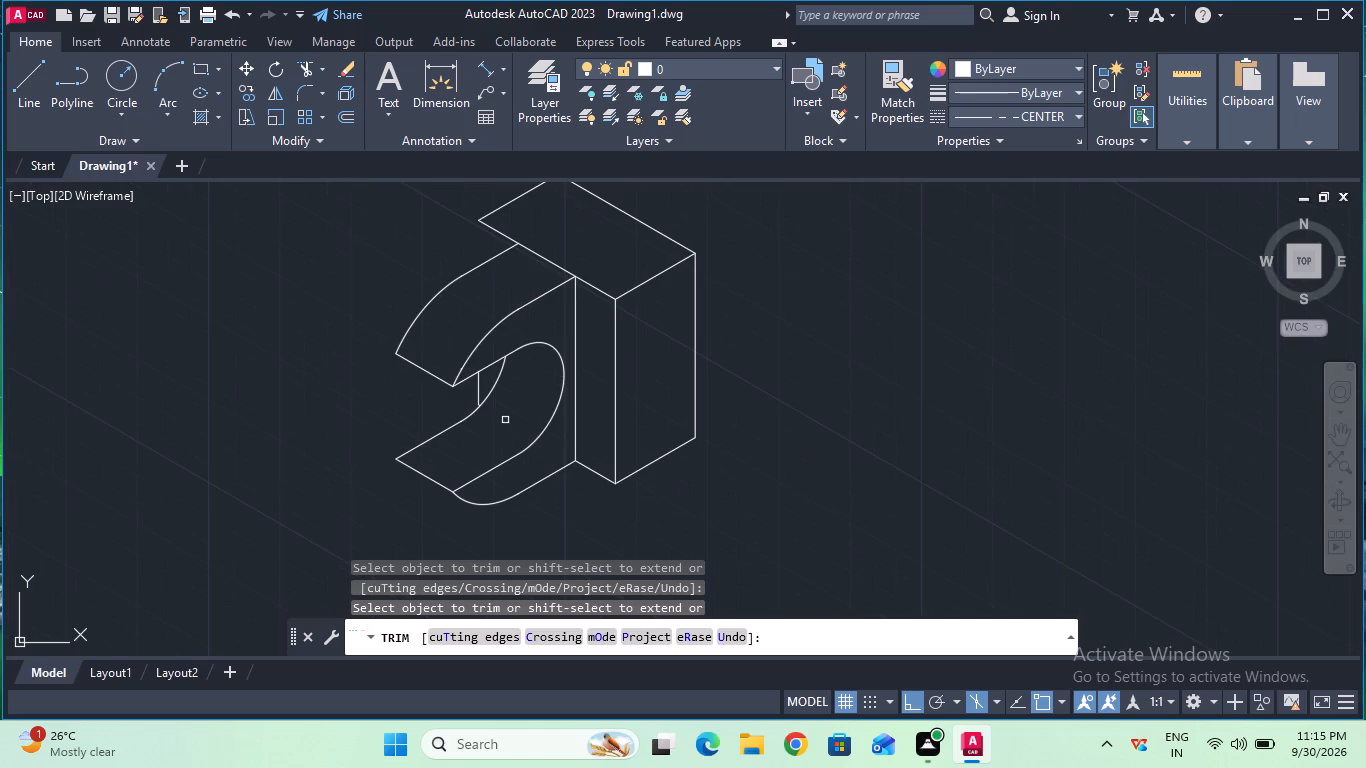
key(Escape)
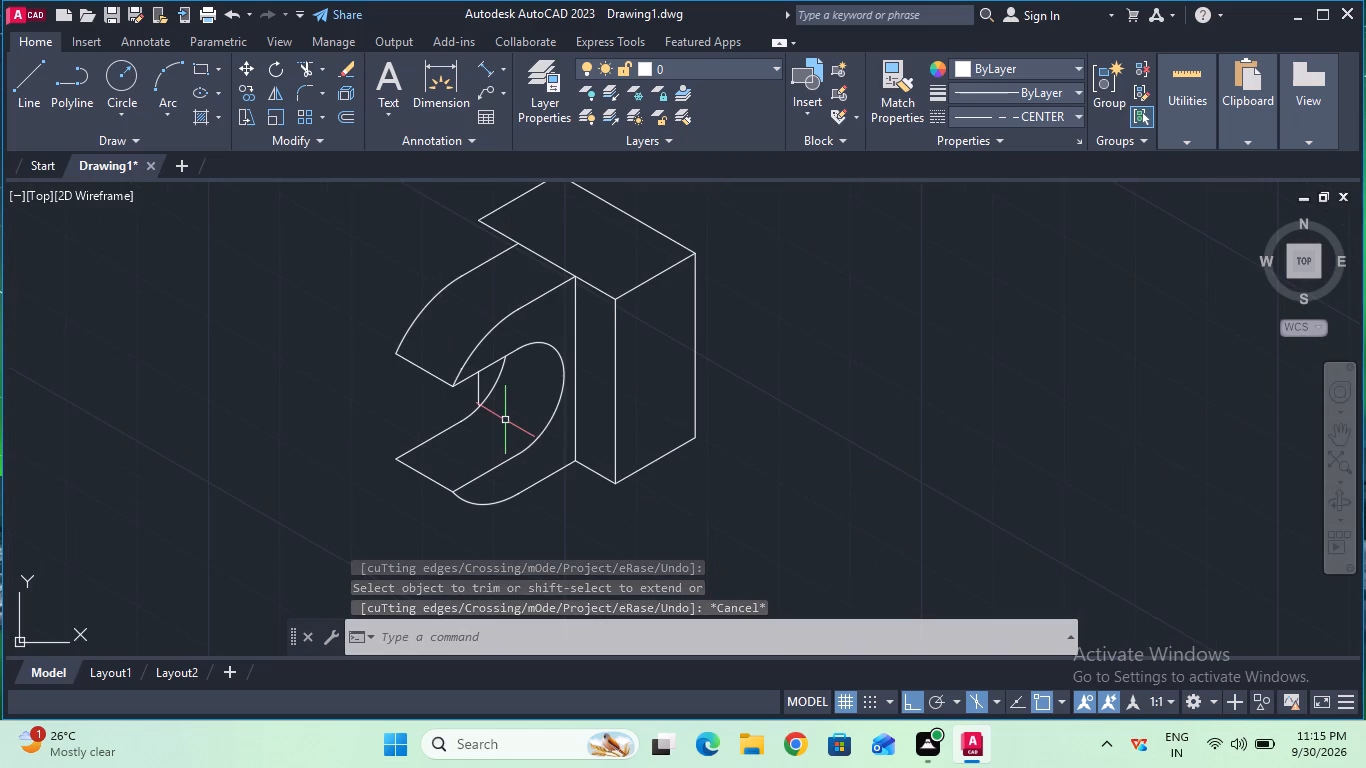
Trim the block's top front edge between the two upper straight edges of the rounded feature.
click(308, 69)
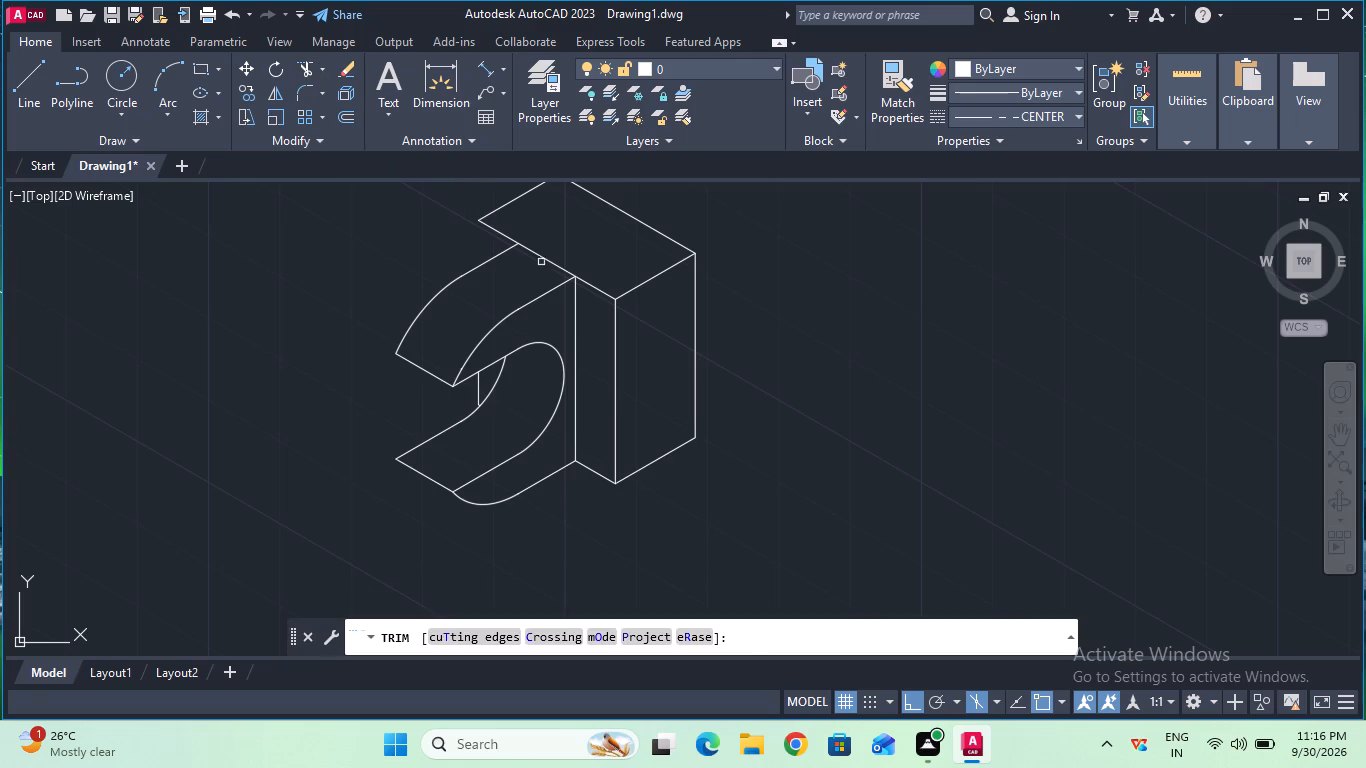
click(544, 259)
key(Escape)
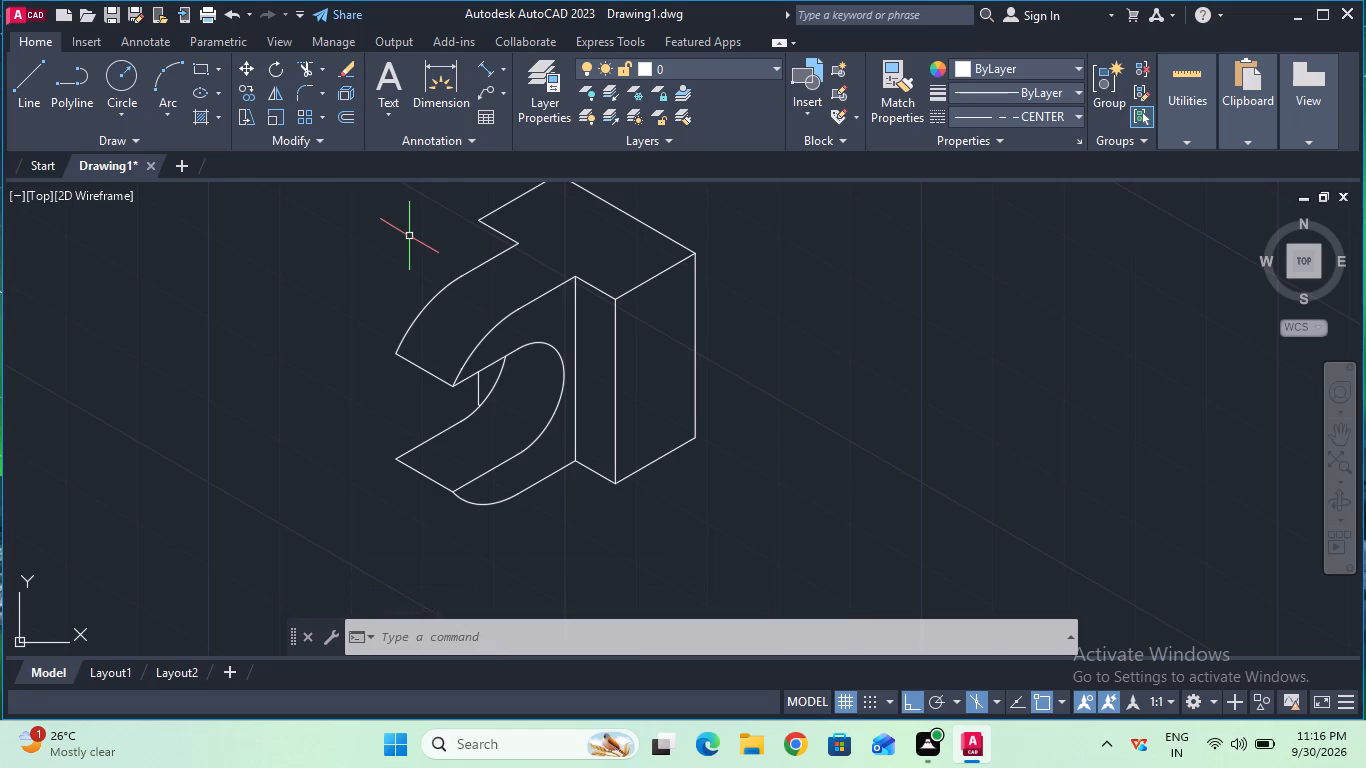
Measure the rounded feature's upper straight front edge and the width between its front and rear edges.
click(485, 77)
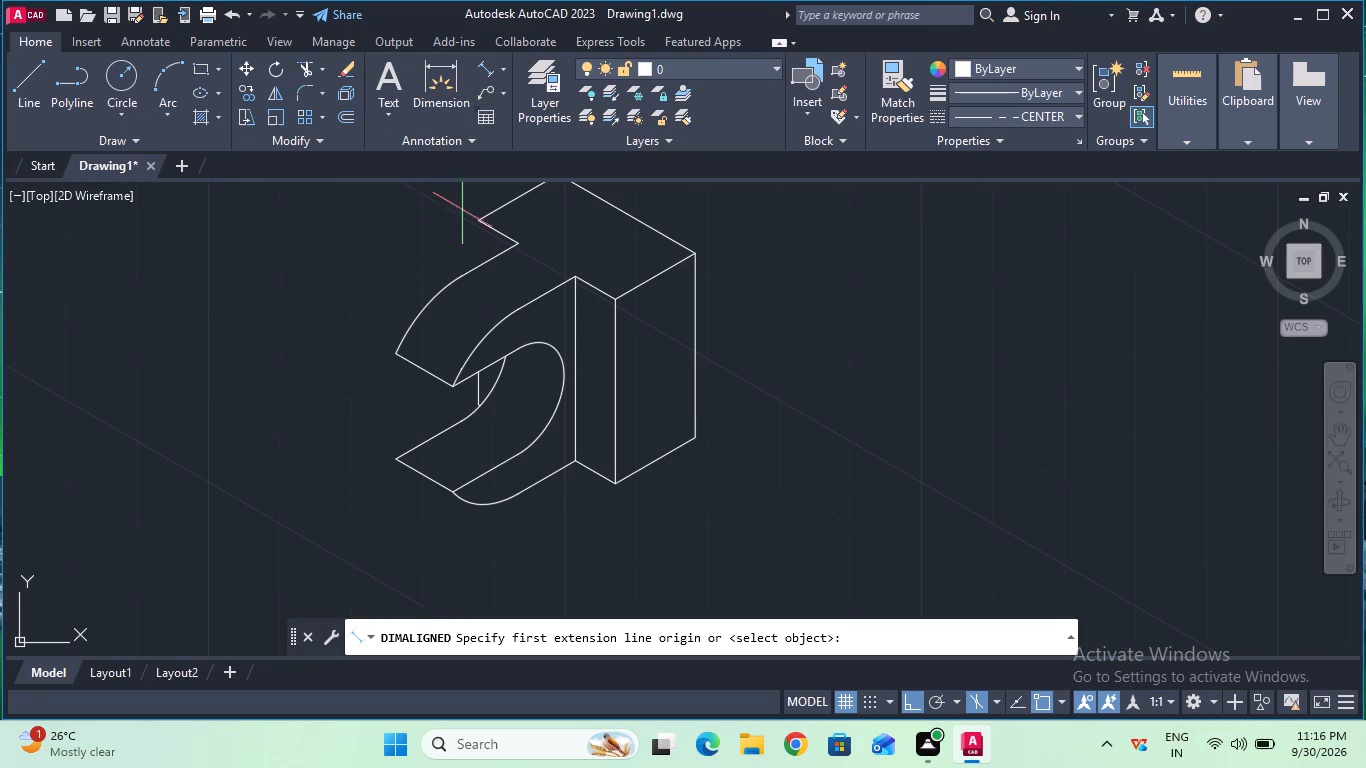
click(518, 314)
click(571, 279)
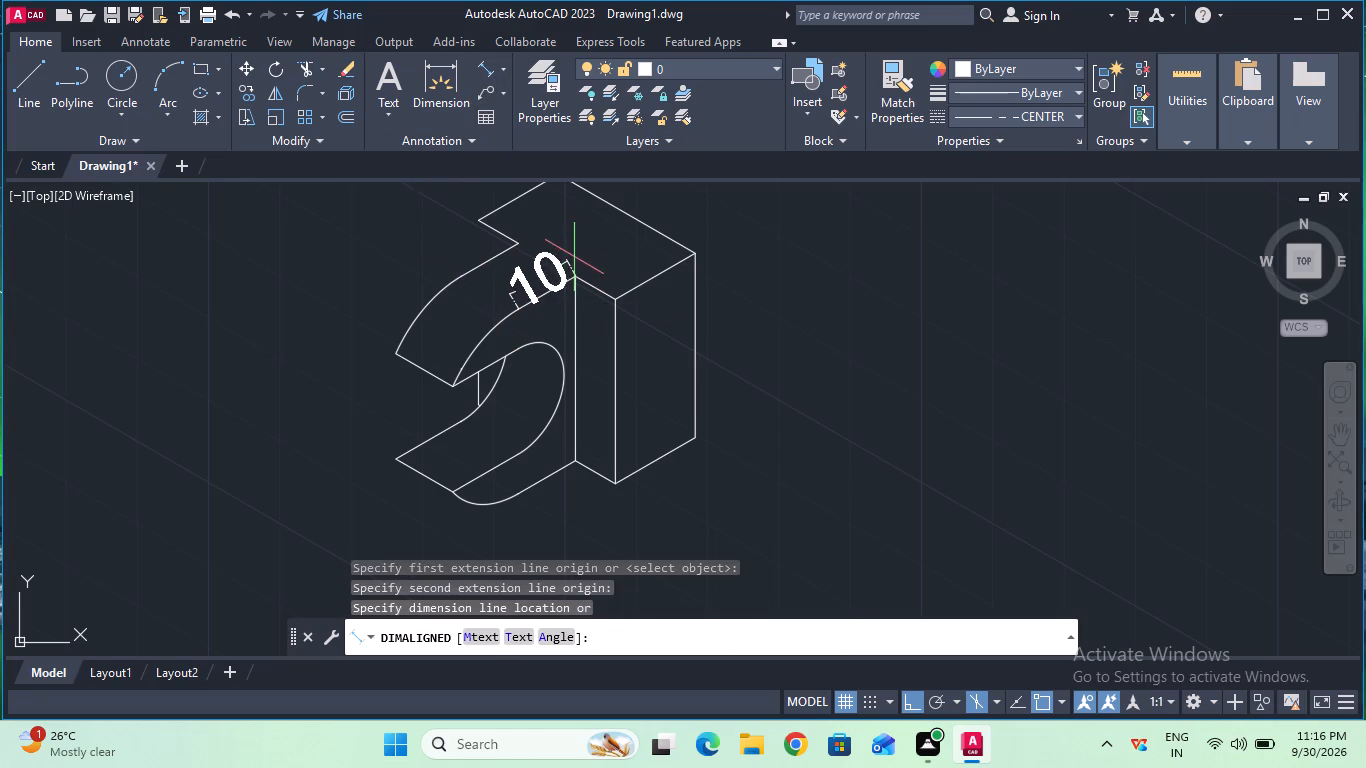
key(Escape)
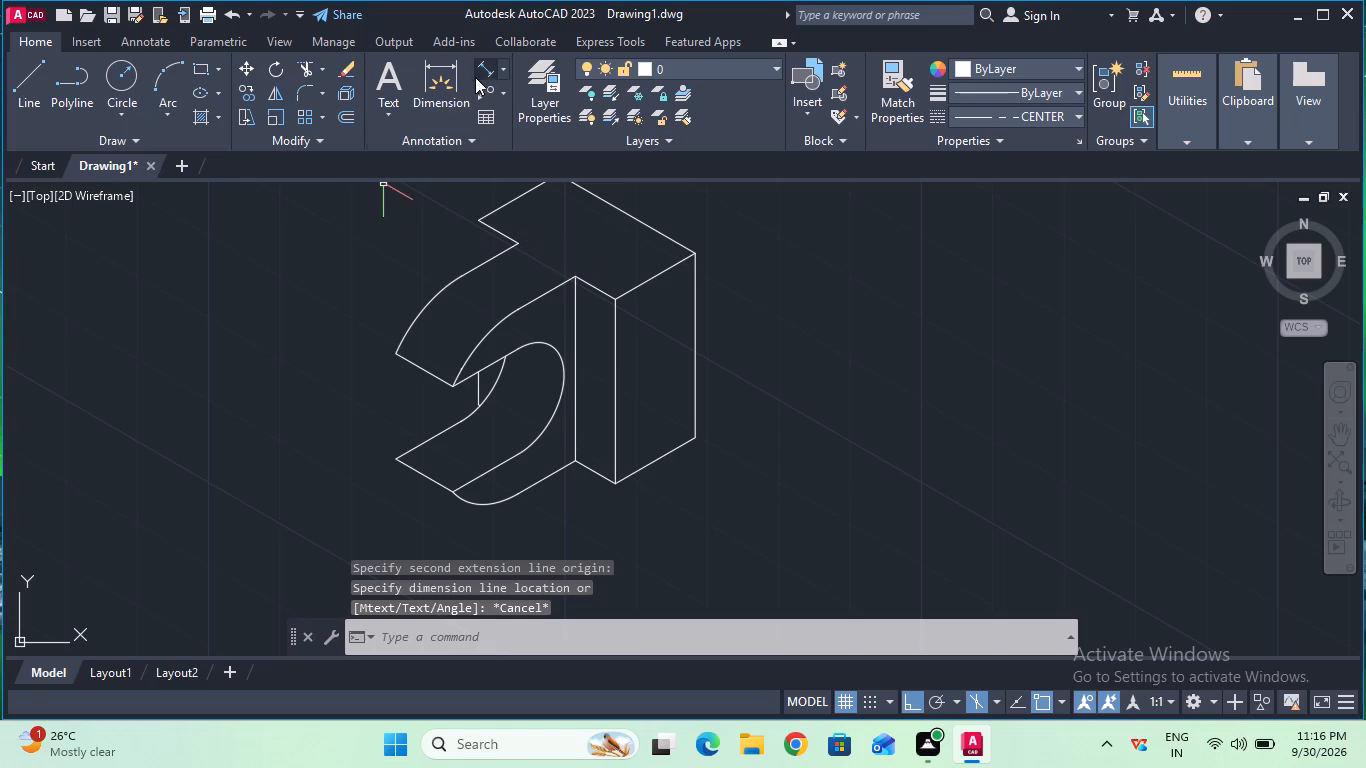
click(481, 70)
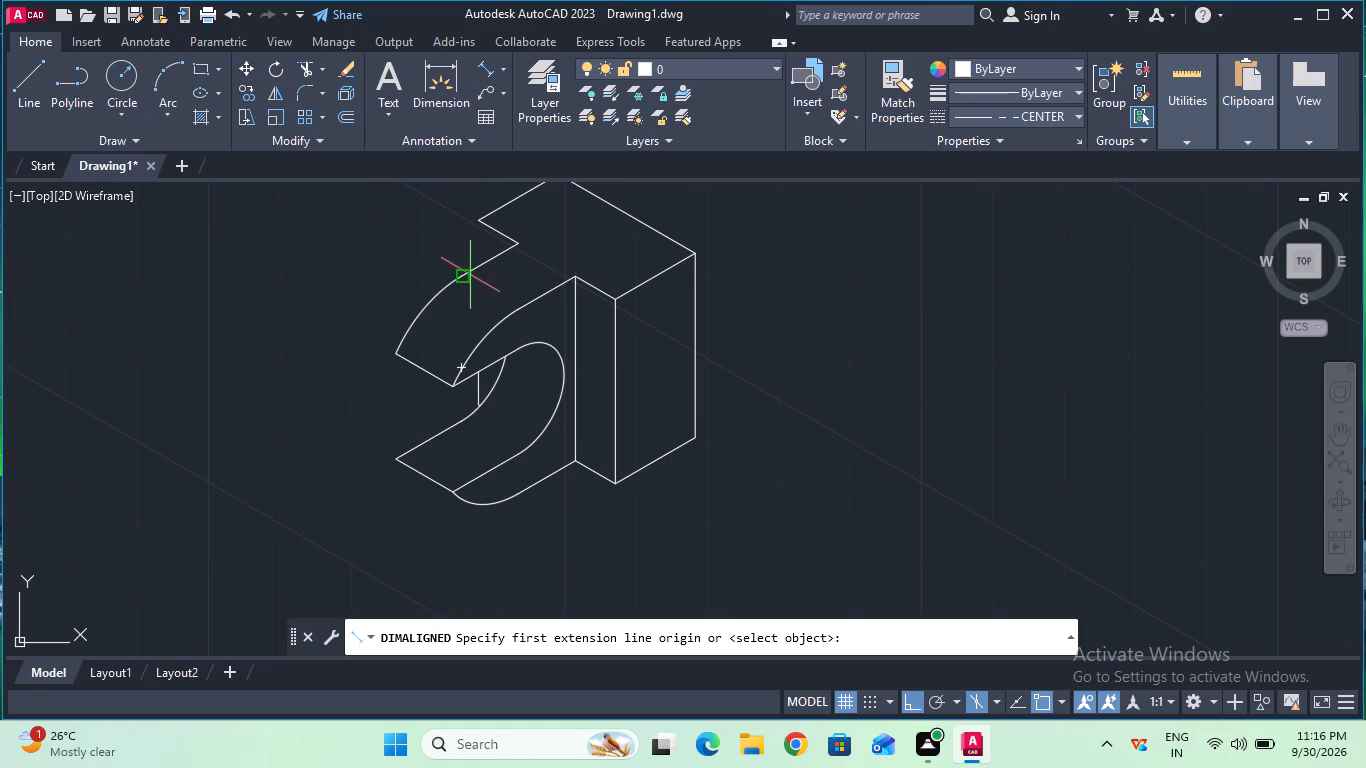
click(465, 275)
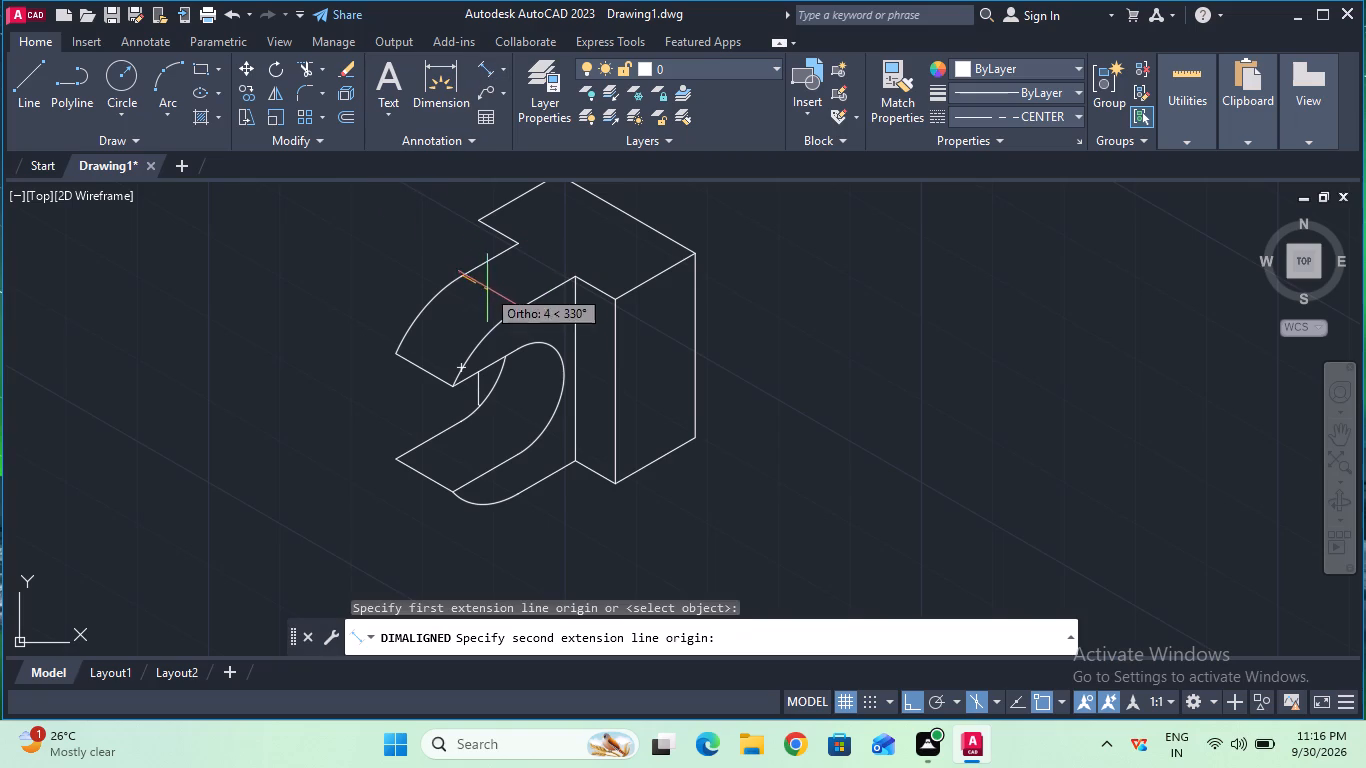
click(511, 304)
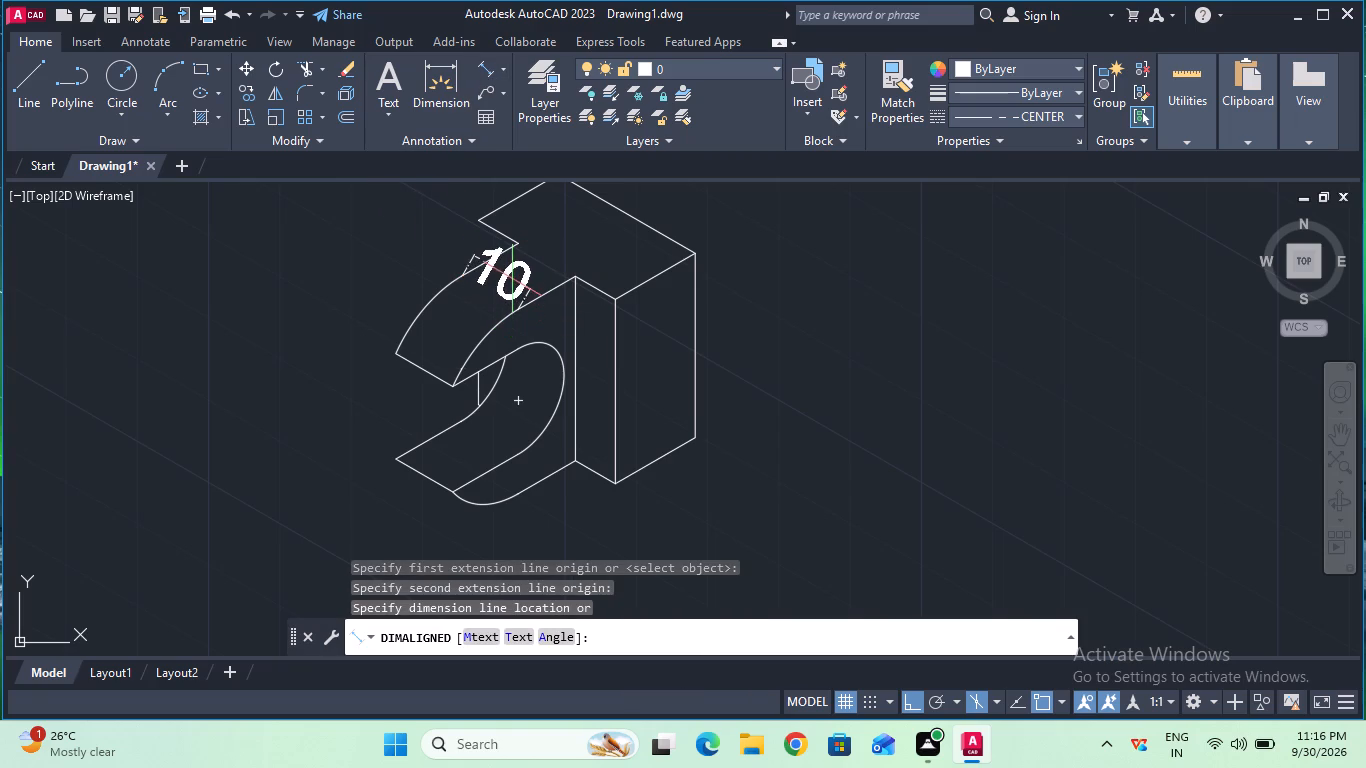
key(Escape)
Draw a 24 mm centre line on the top isoplane, outward from the midpoint of the block's outer right vertical edge.
ctrl+scroll(511, 278, down, 1)
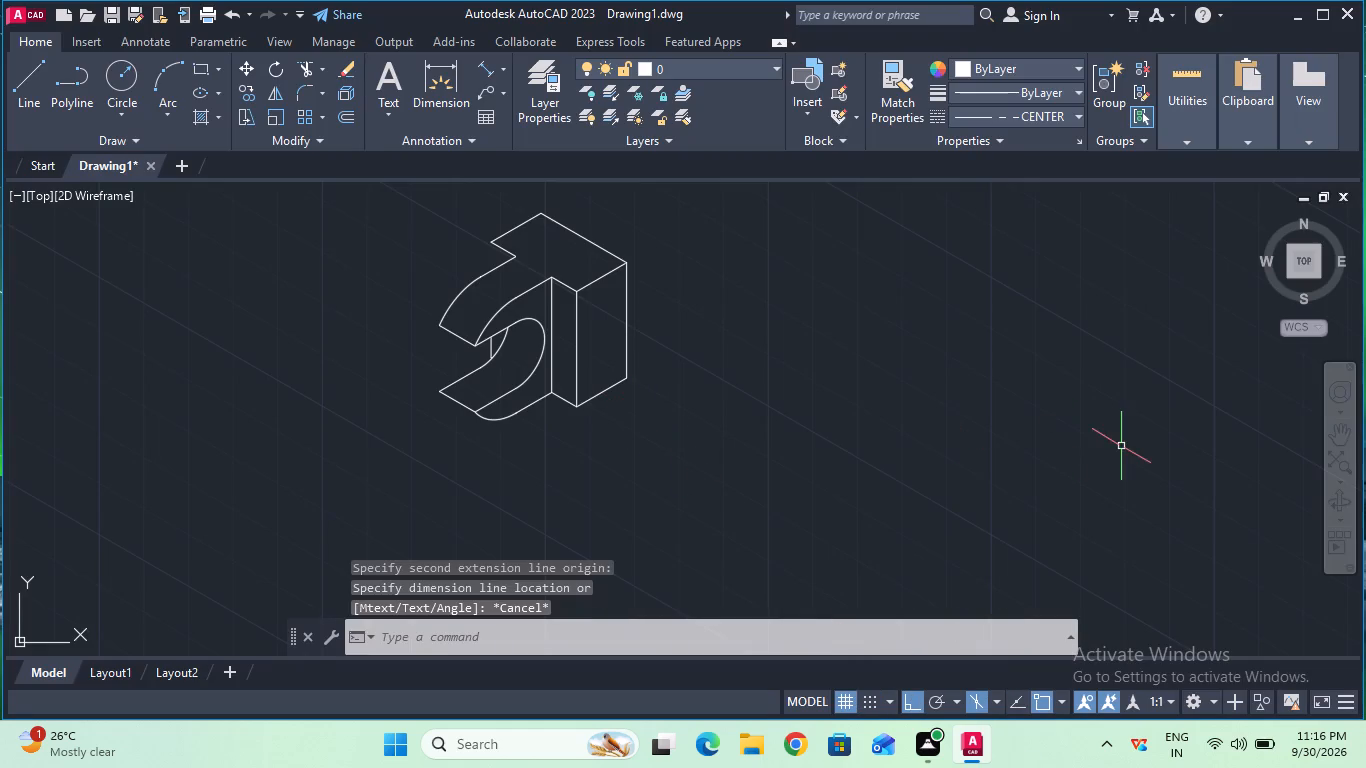
click(1332, 440)
drag(737, 357, 847, 452)
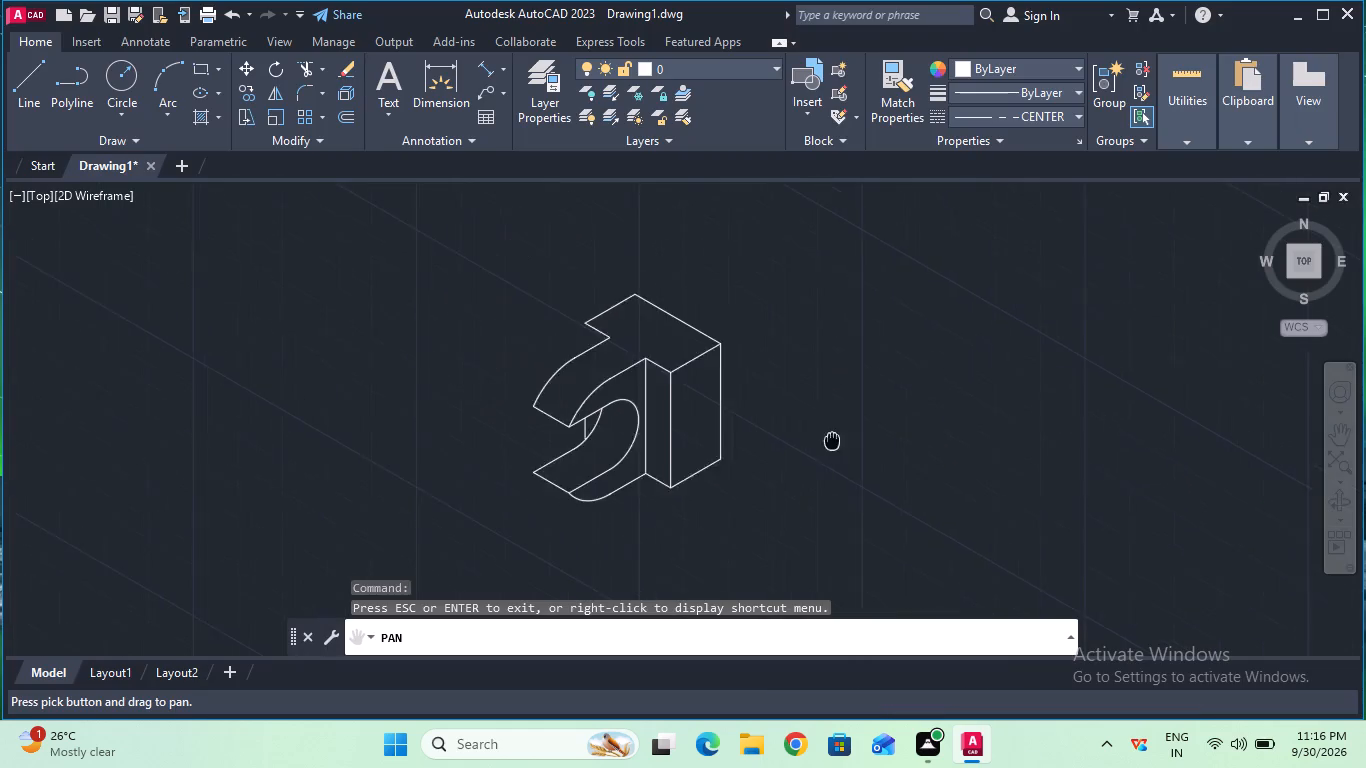
drag(847, 452, 854, 456)
key(Escape)
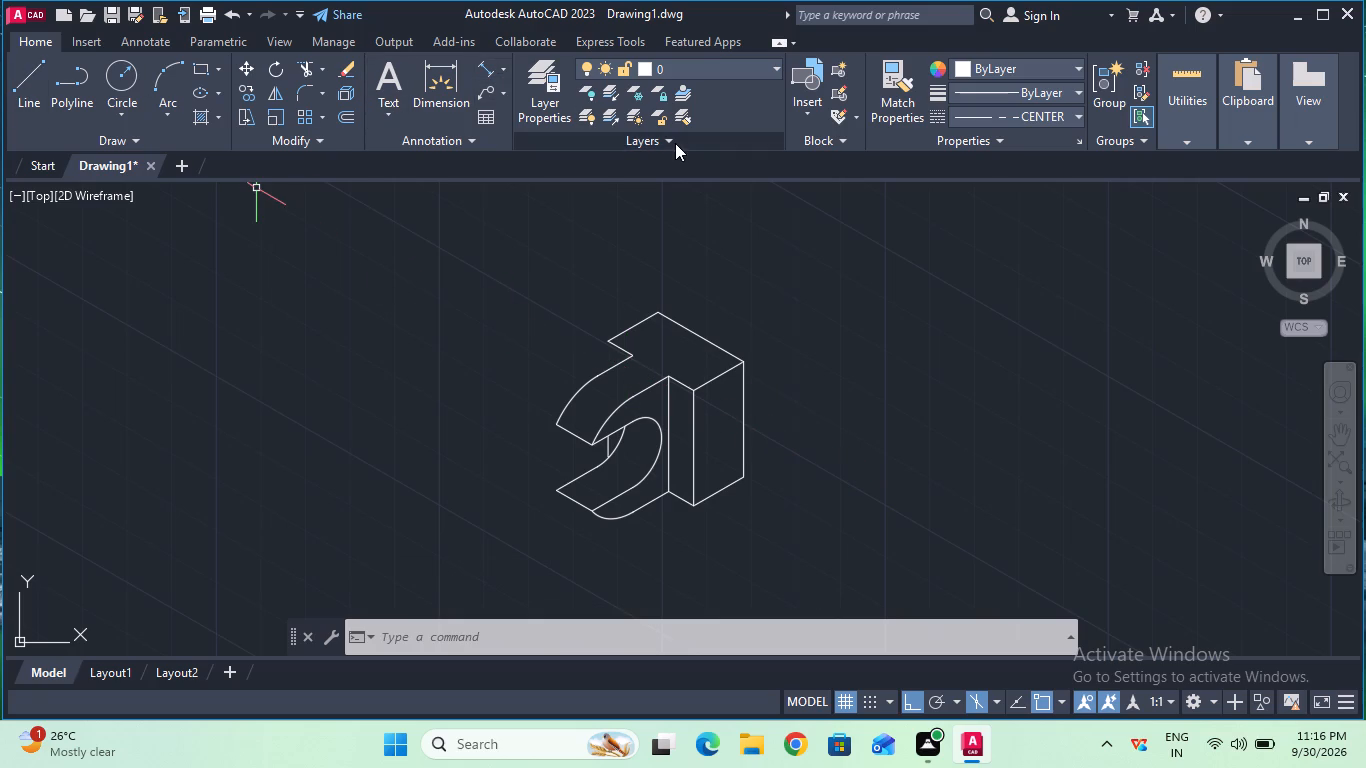
click(15, 95)
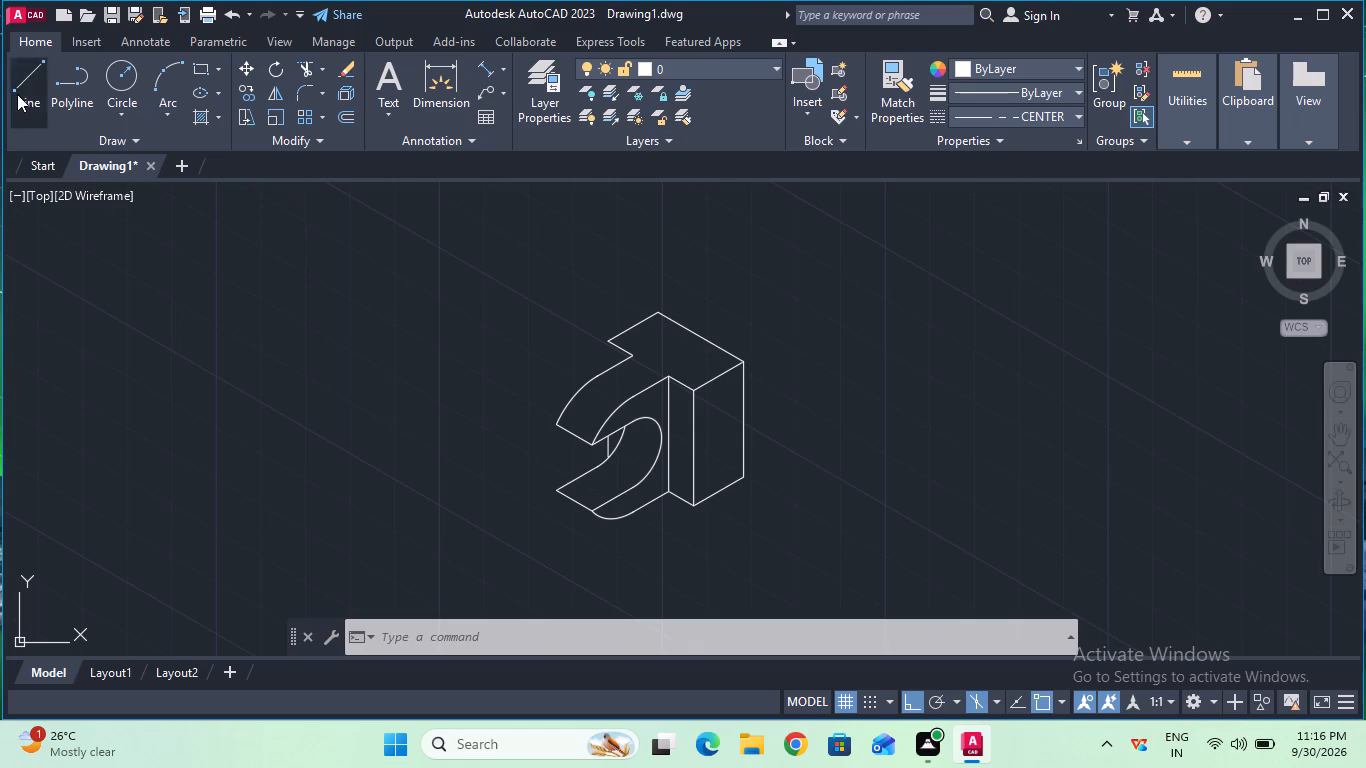
click(745, 423)
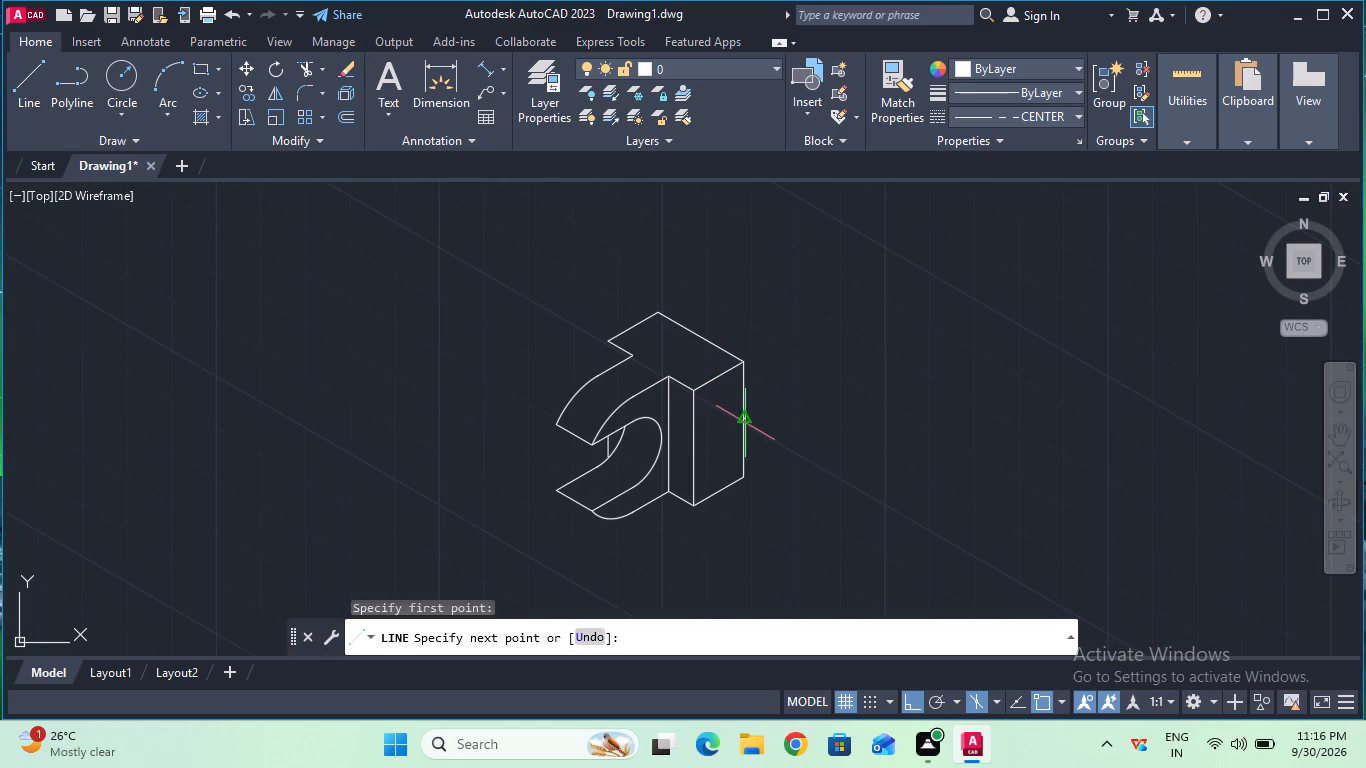
key(F5)
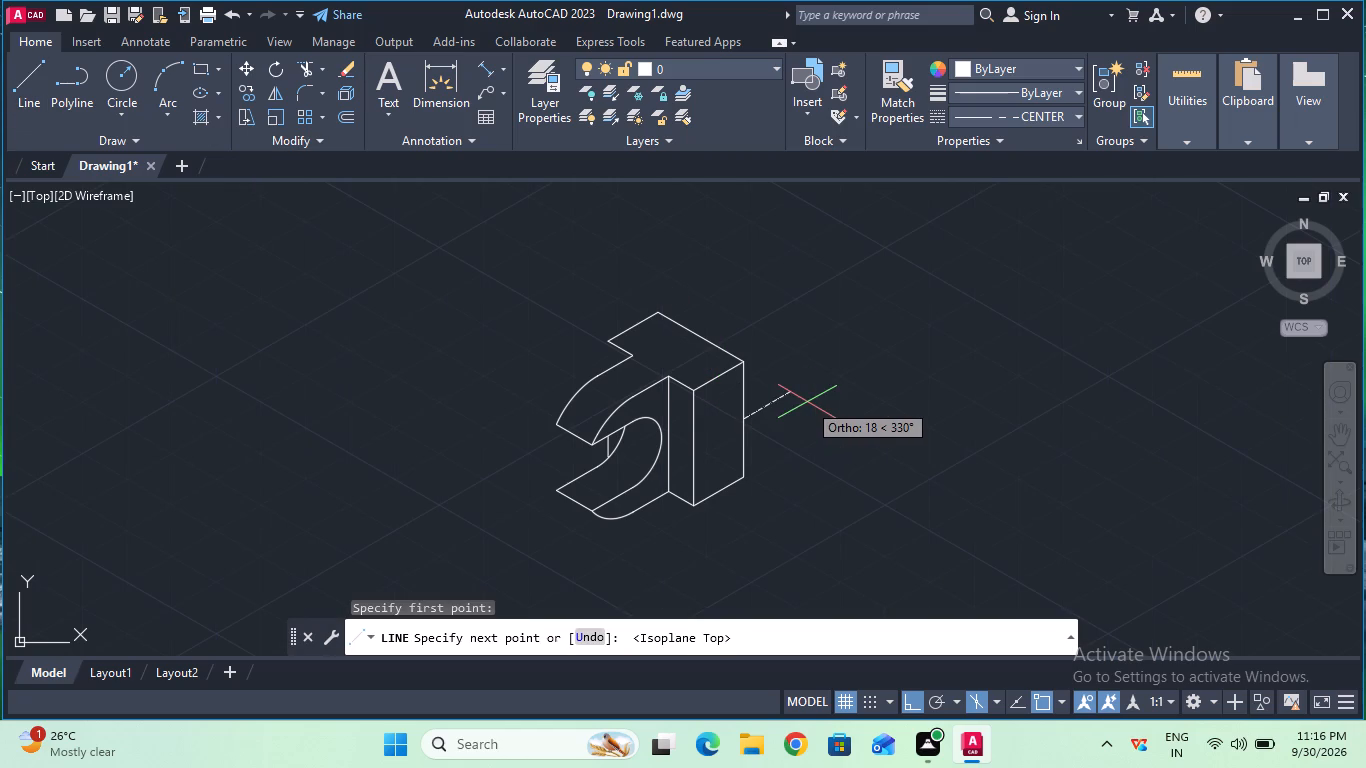
text(24)
key(Return)
key(Escape)
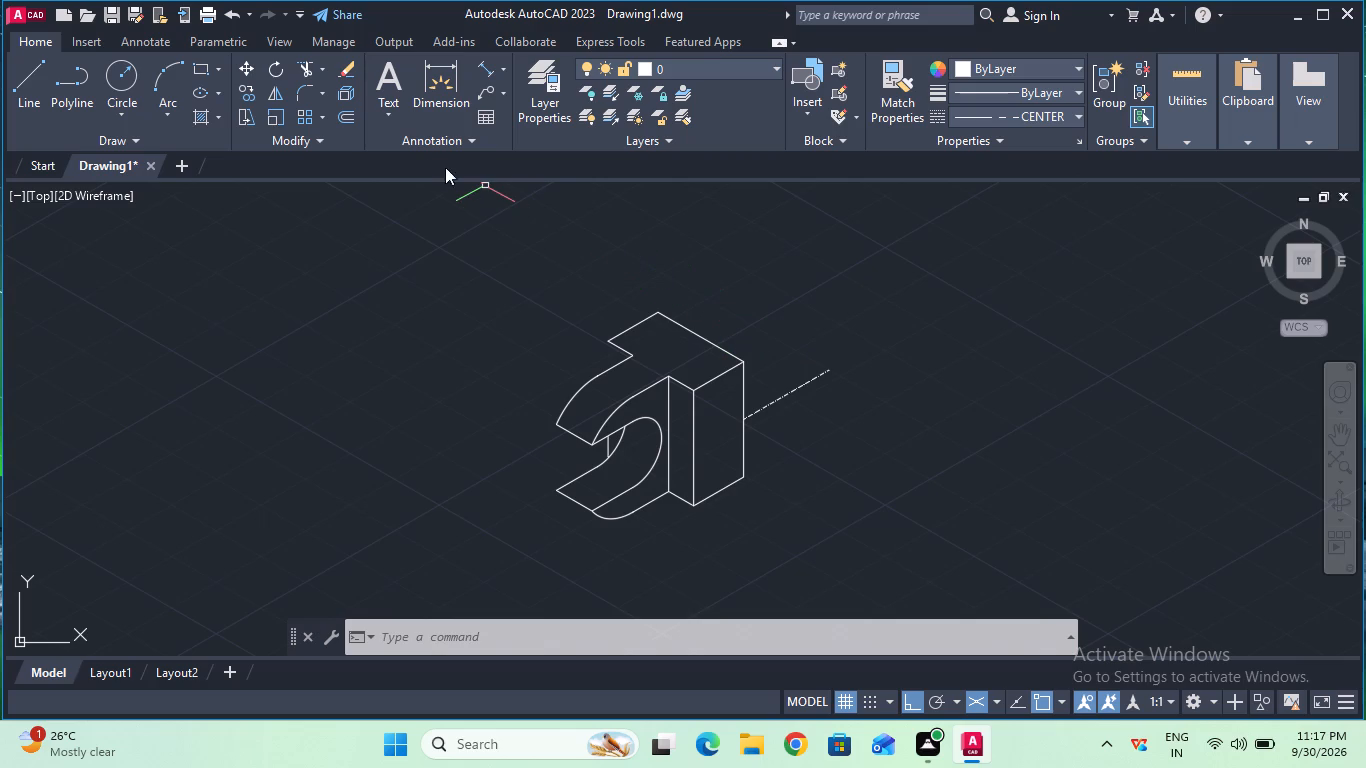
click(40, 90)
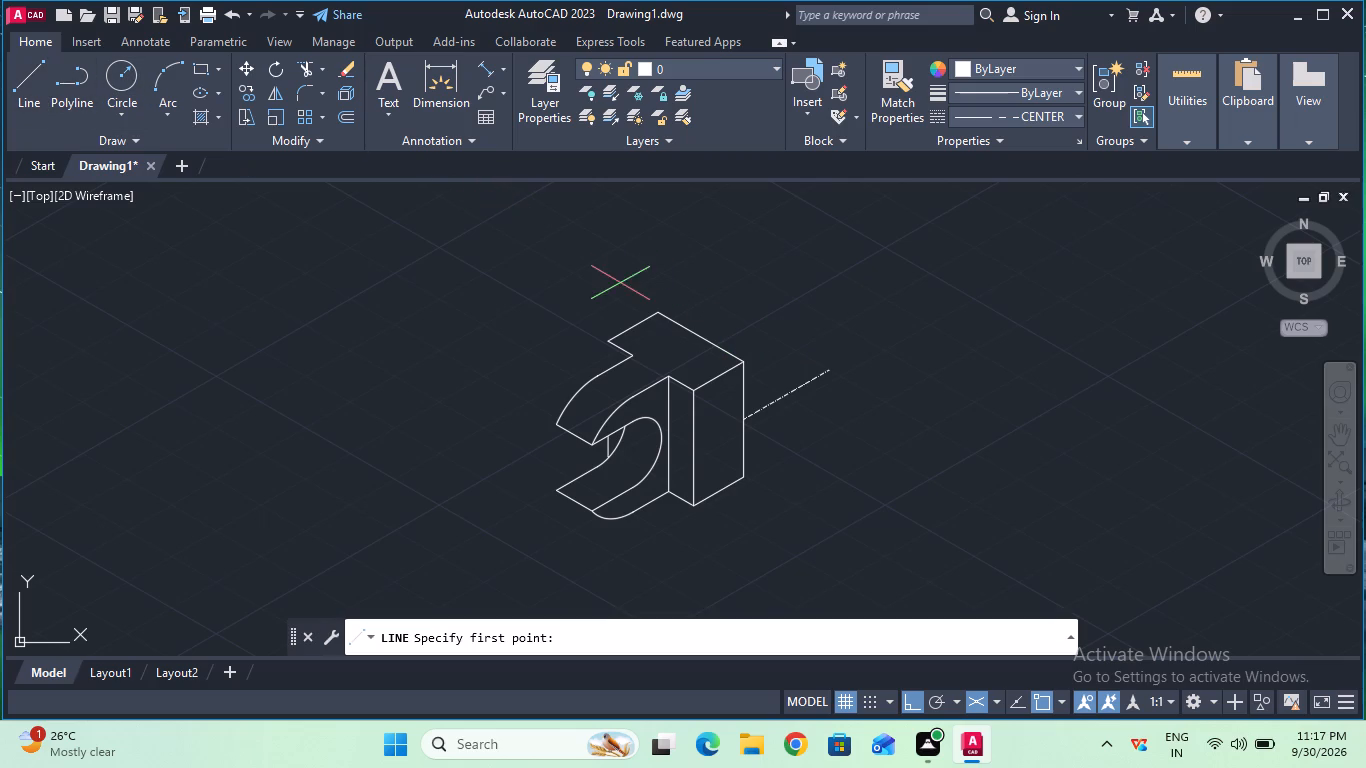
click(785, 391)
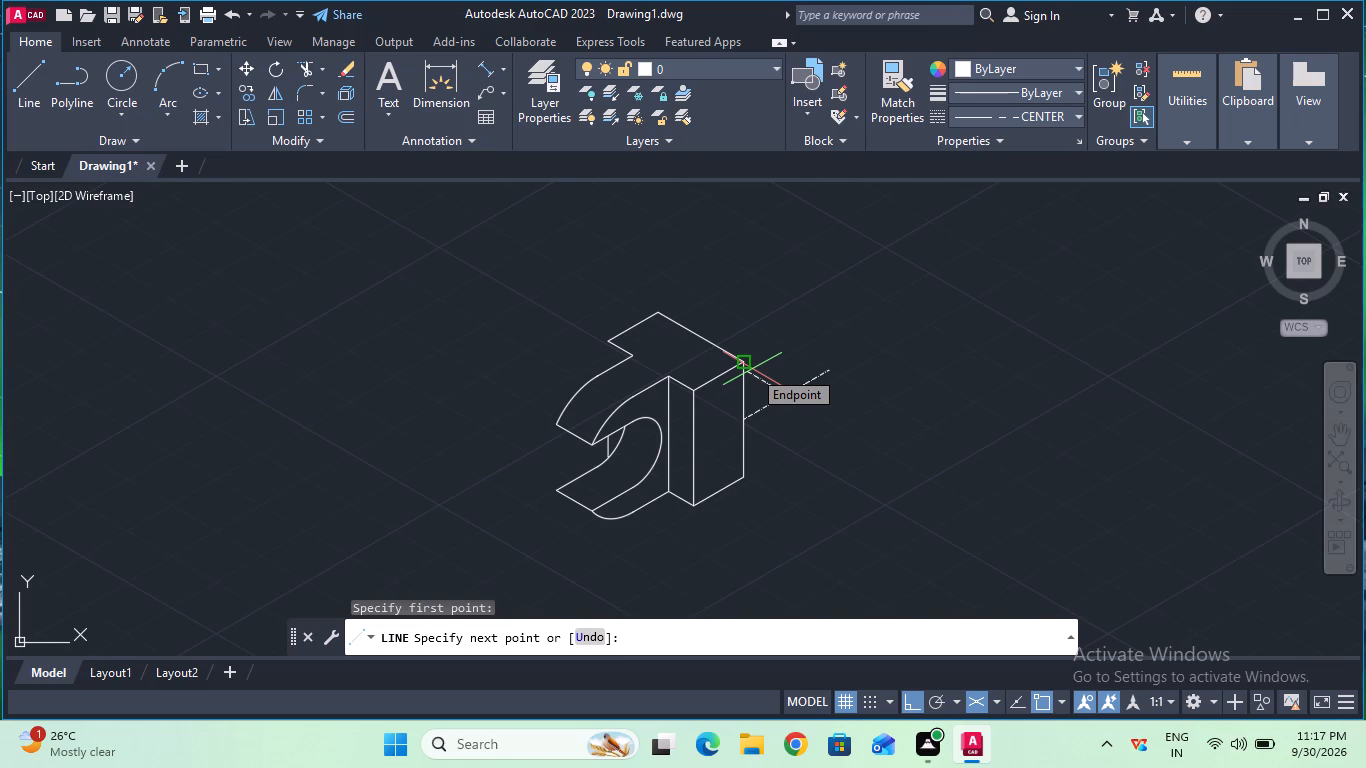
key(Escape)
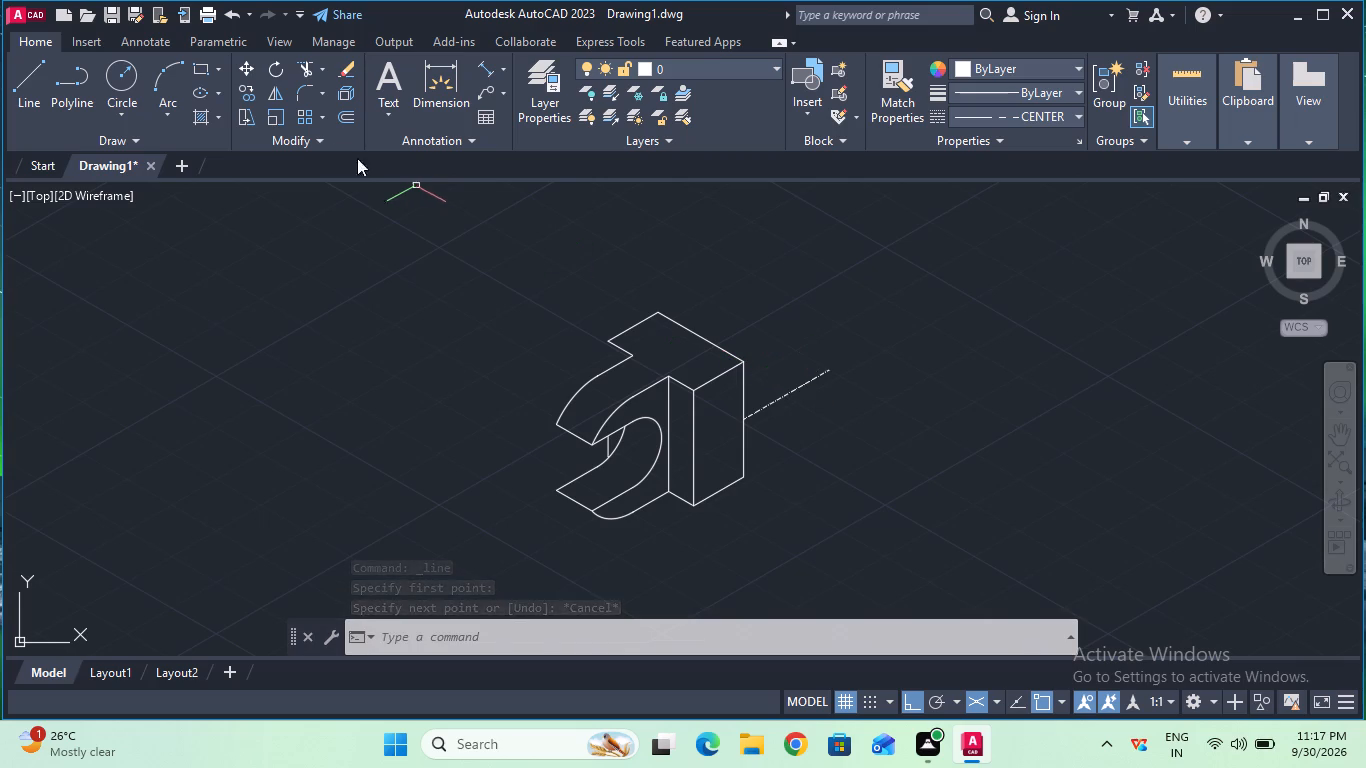
Copy the 24 mm centre line beside the block 5 mm upward and 5 mm downward on the right isoplane.
click(249, 96)
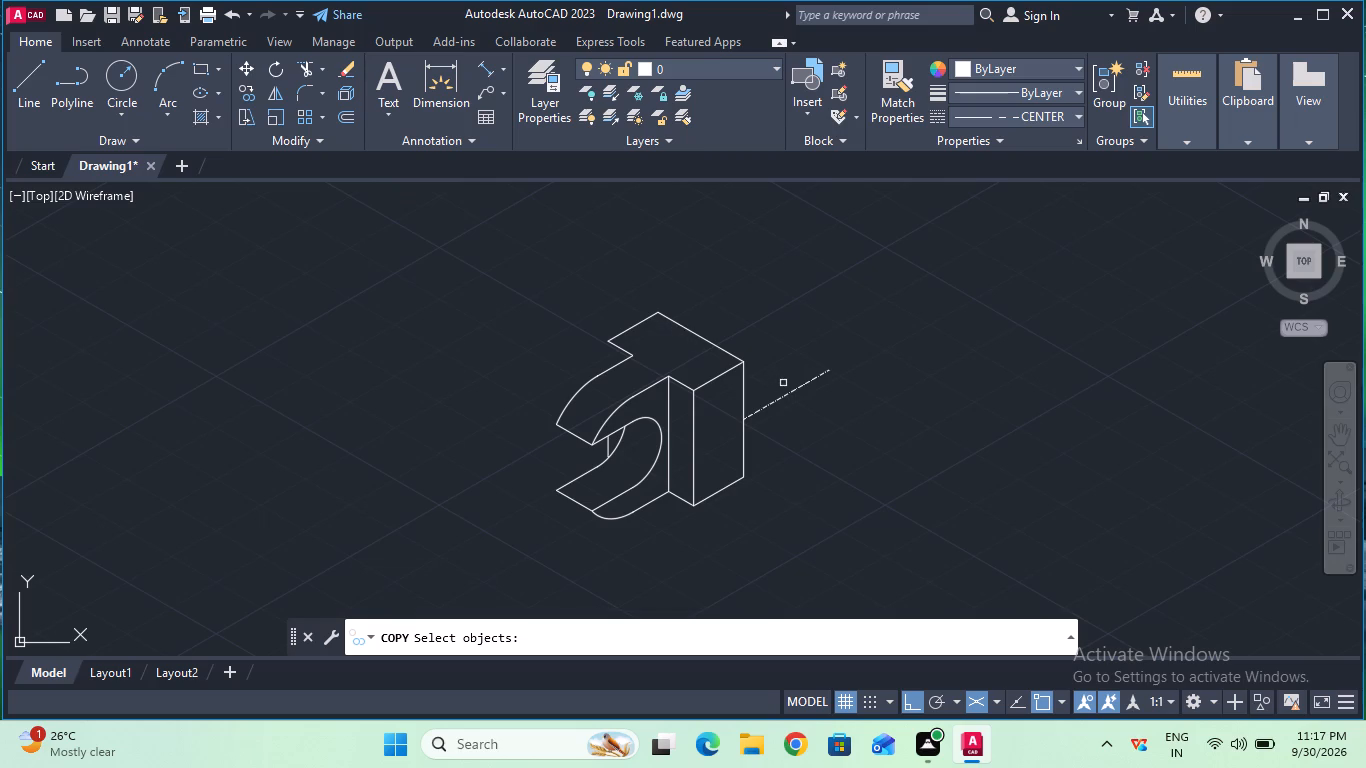
click(785, 392)
key(Return)
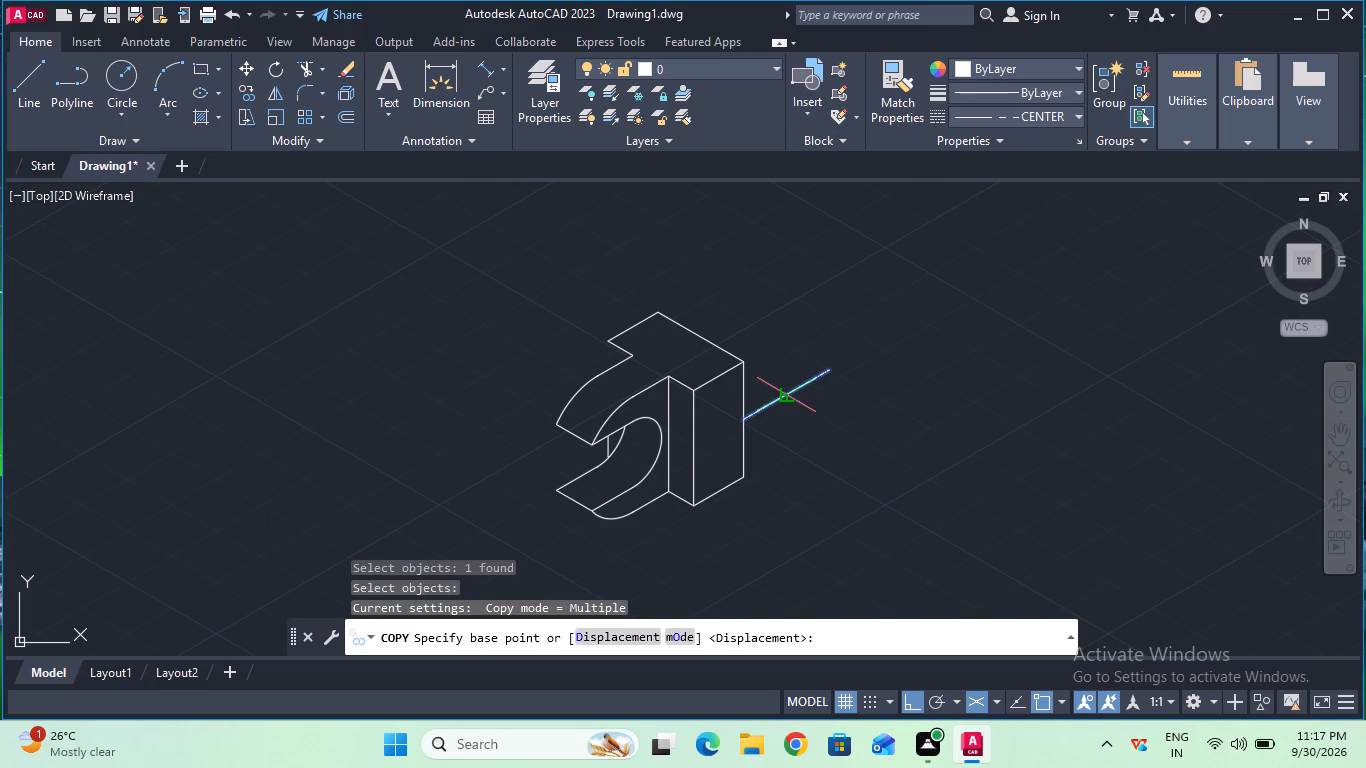
click(784, 393)
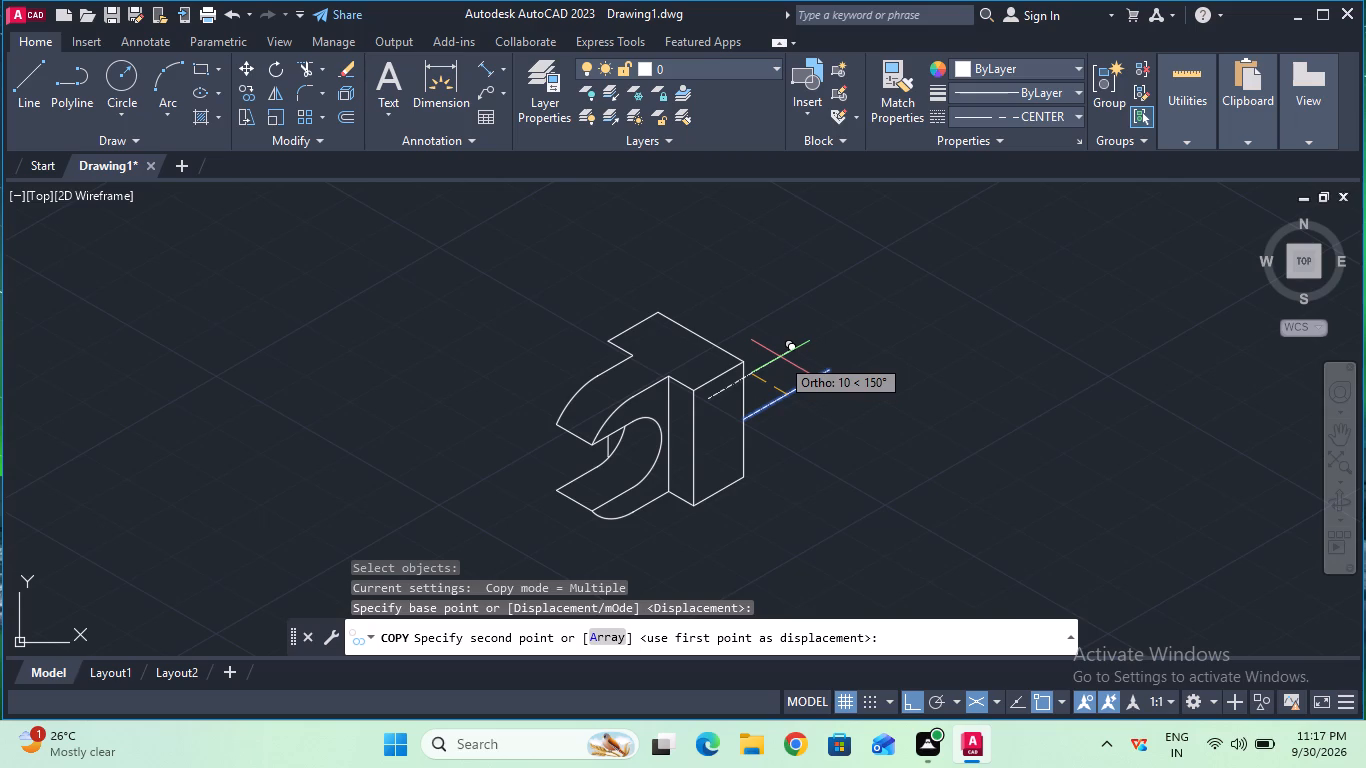
key(F5)
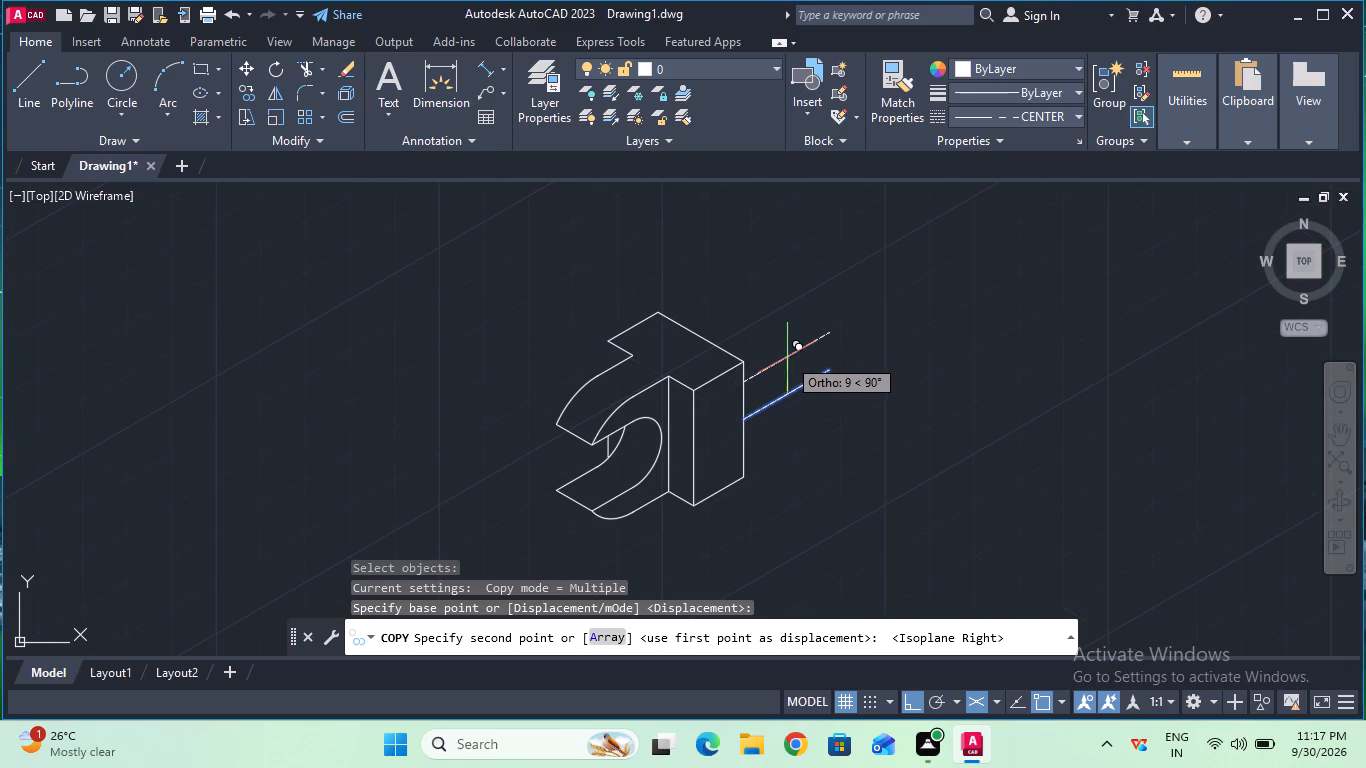
key(5)
key(Return)
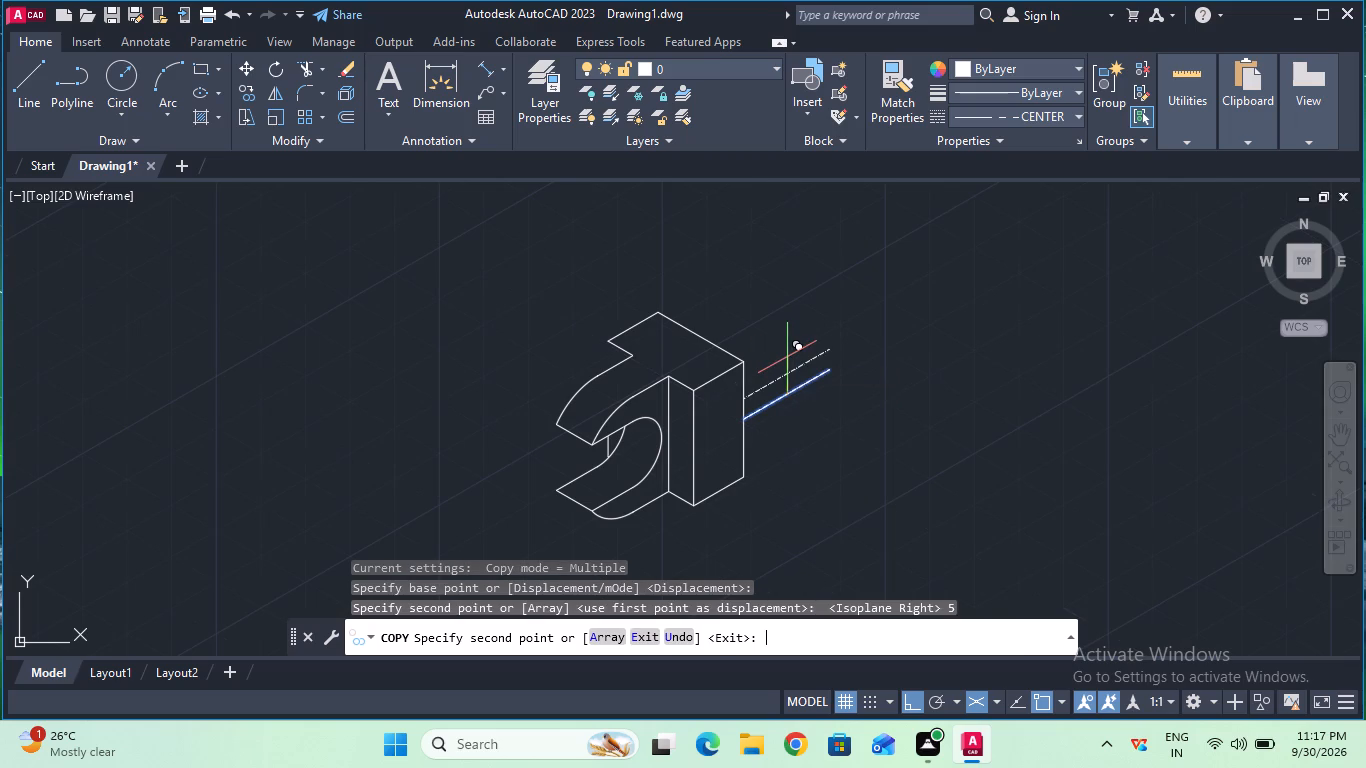
key(5)
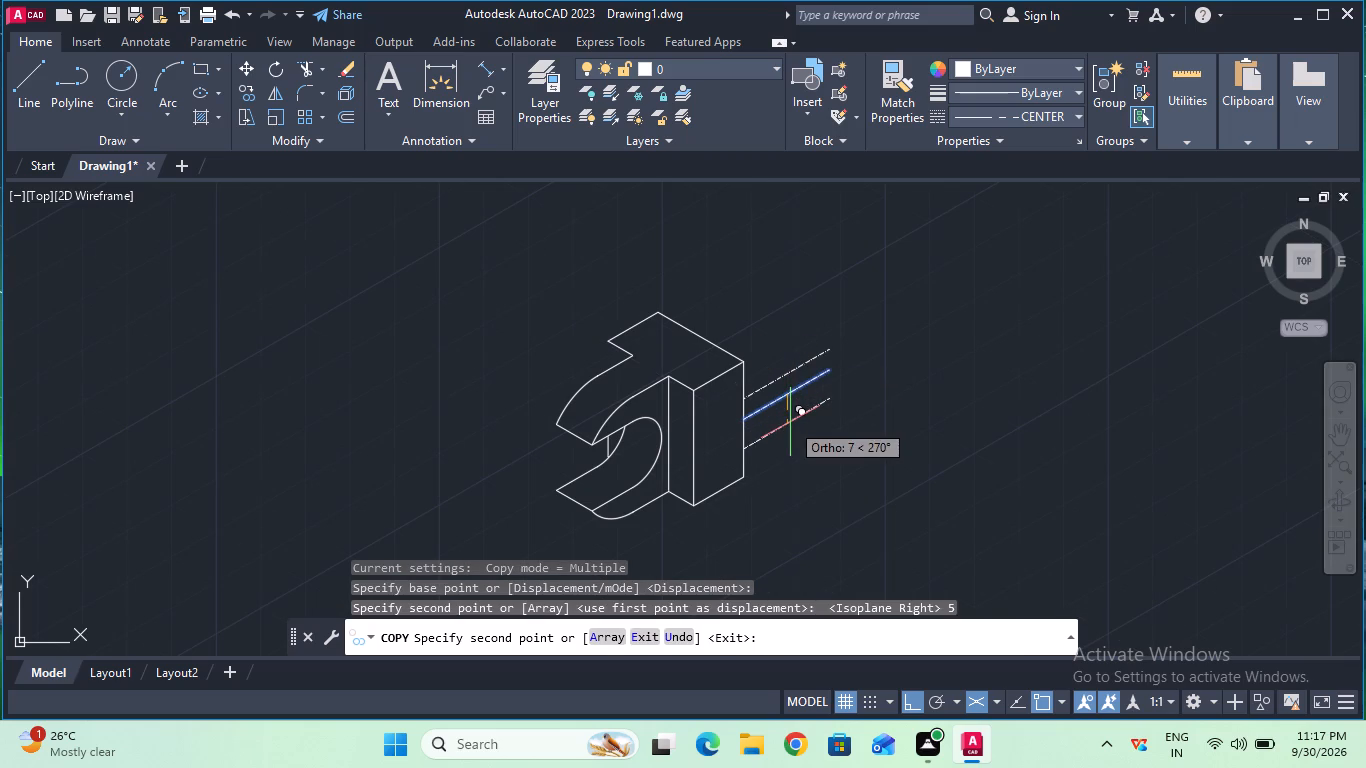
key(Return)
key(Escape)
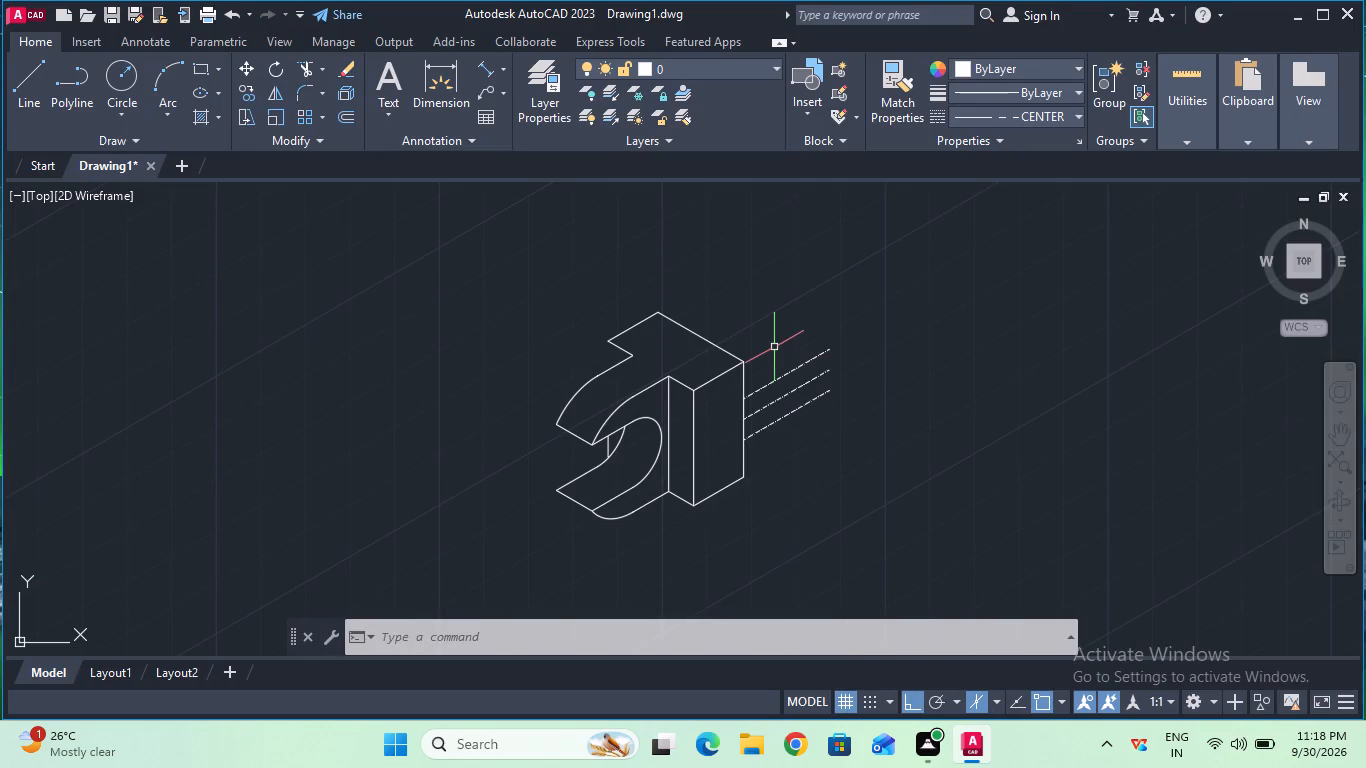
Draw a 24 mm centre line on the left isoplane from the upper centre line's midpoint, running back parallel to the block's long top edge.
ctrl+scroll(768, 342, up, 1)
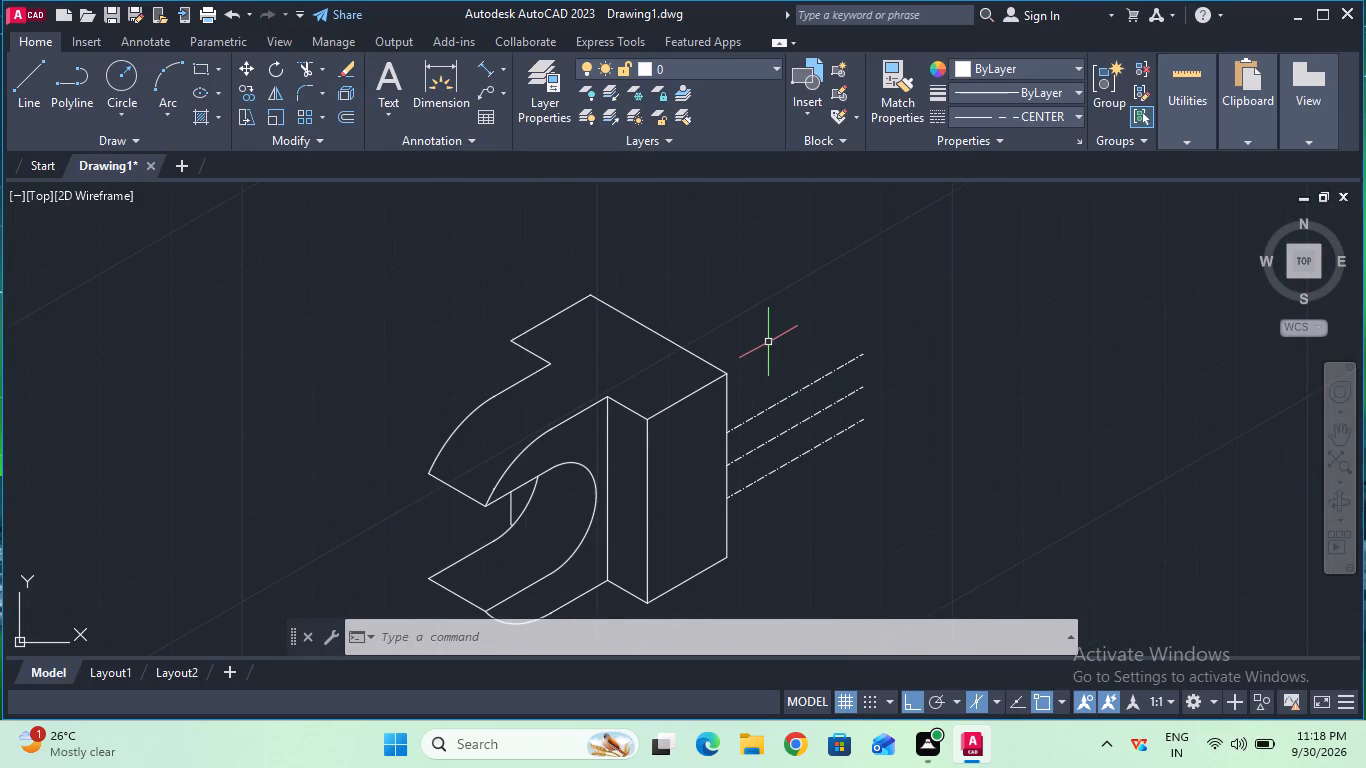
ctrl+scroll(768, 342, up, 1)
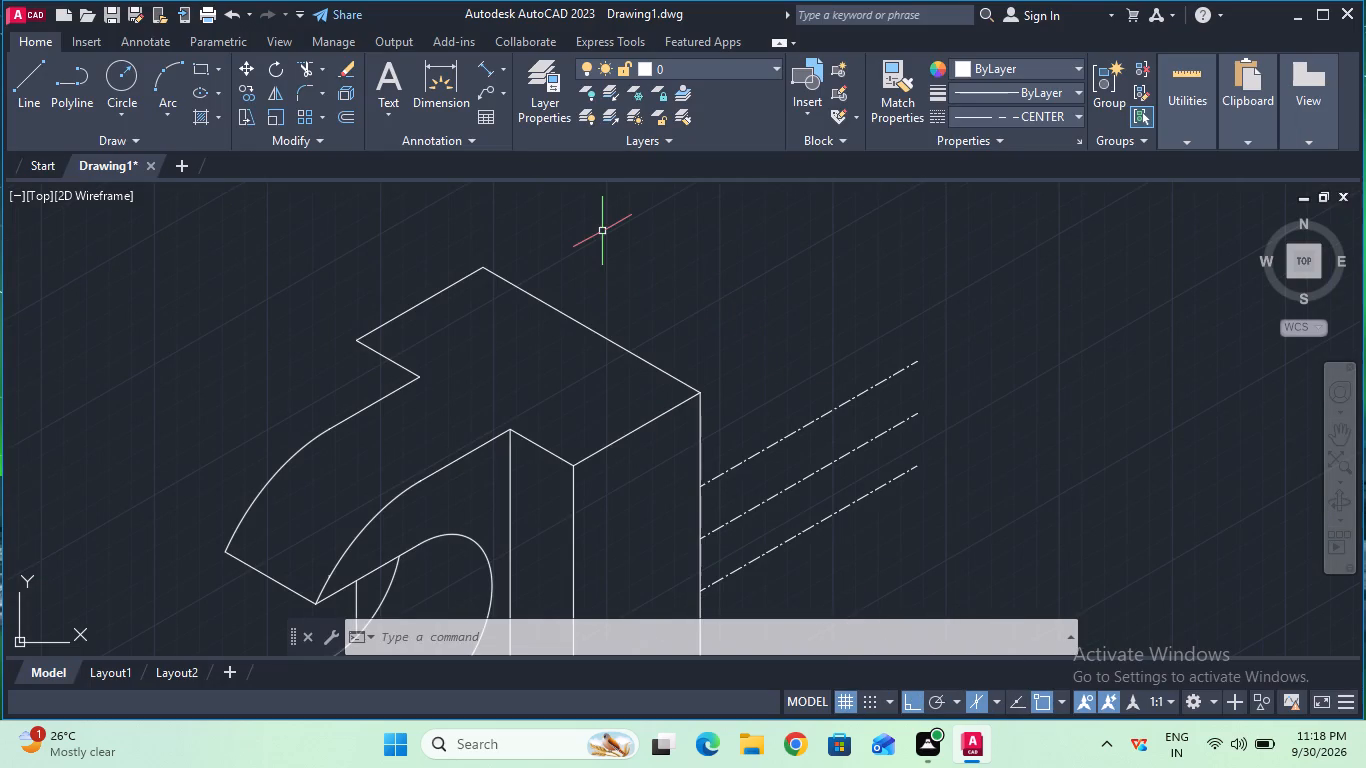
click(43, 93)
click(809, 423)
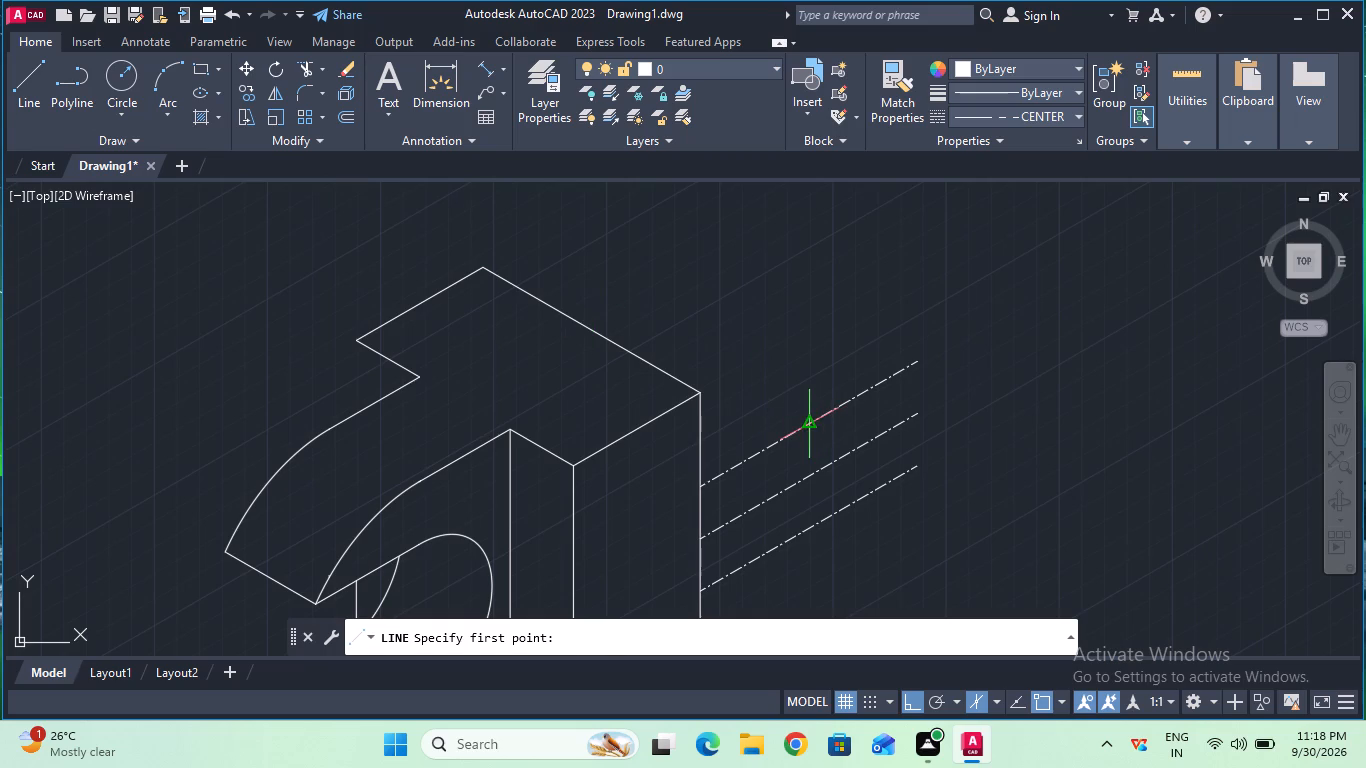
key(F5)
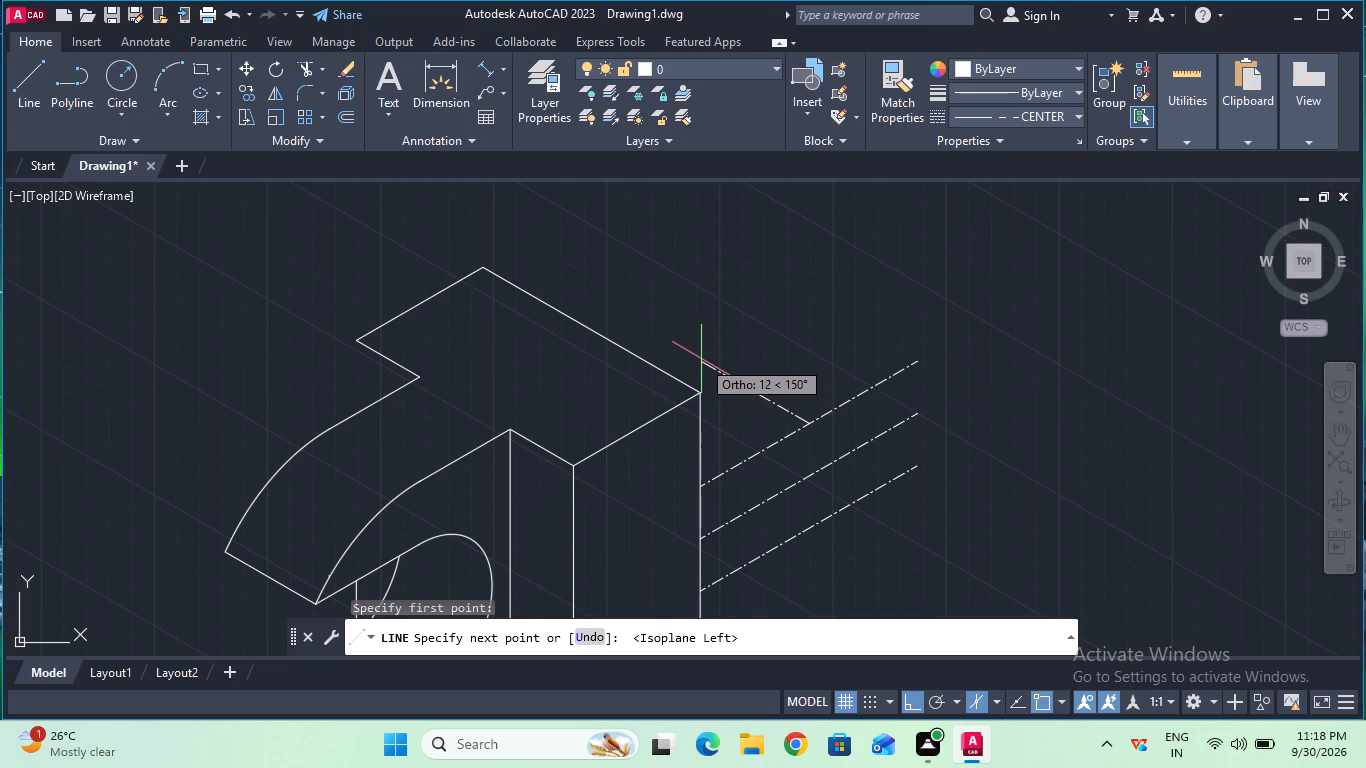
text(24)
key(Return)
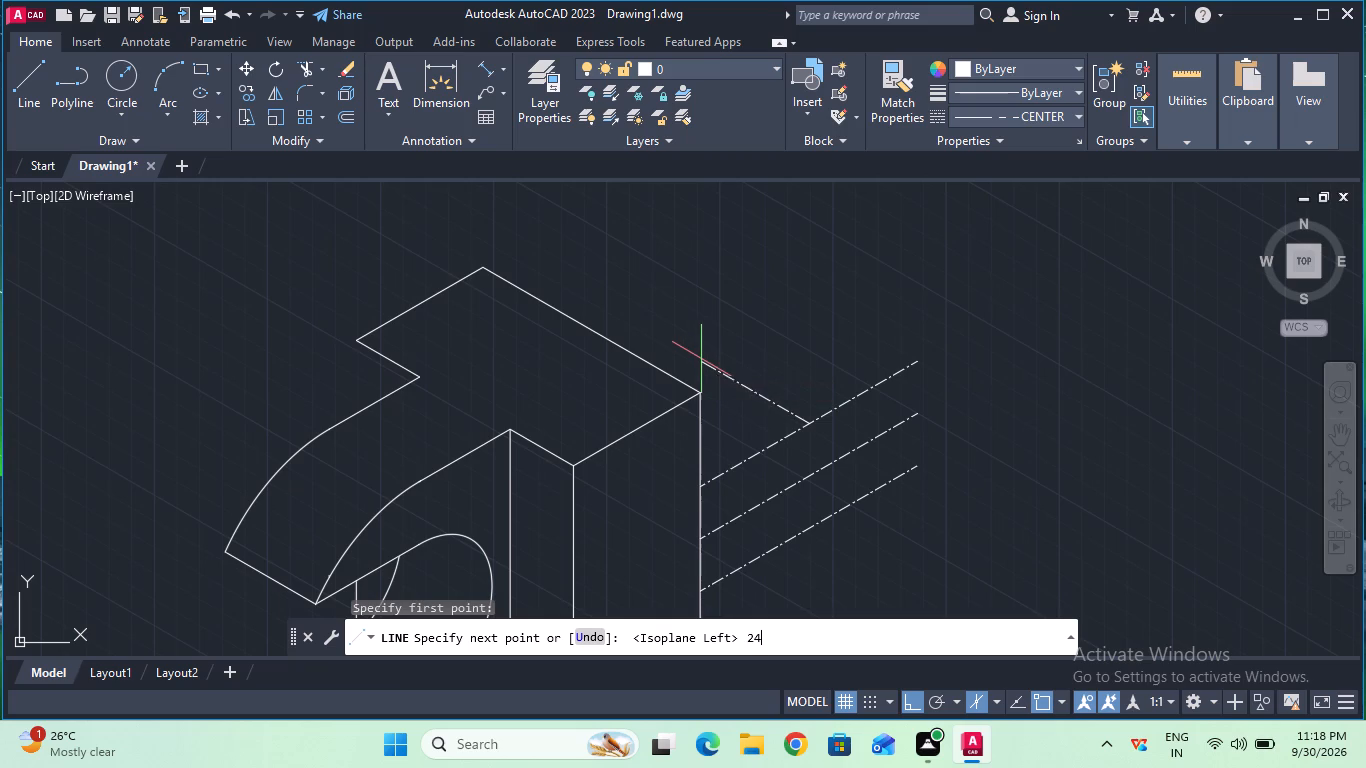
key(Escape)
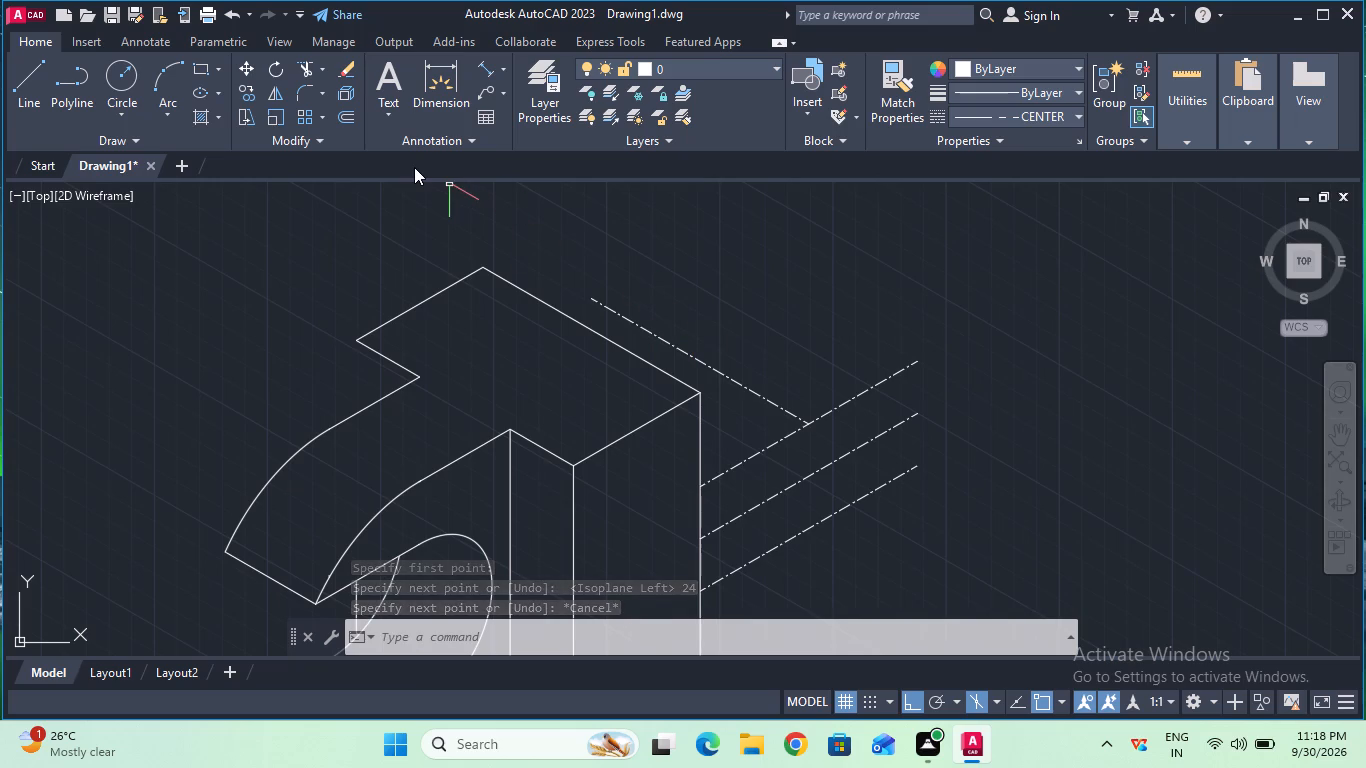
Set the linetype to ByBlock and draw a 16.5 mm diameter isocircle on the top isoplane, centred at the new centre line's midpoint.
click(999, 122)
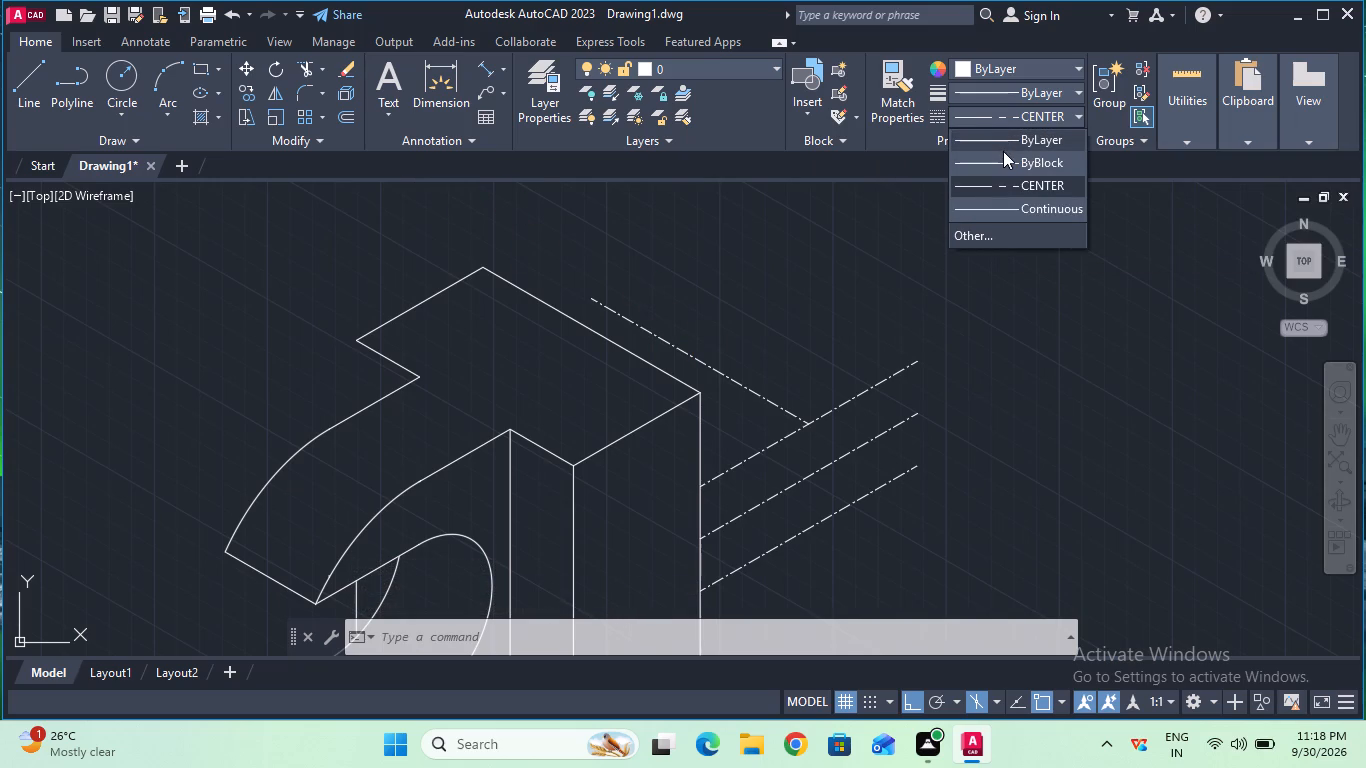
click(1004, 155)
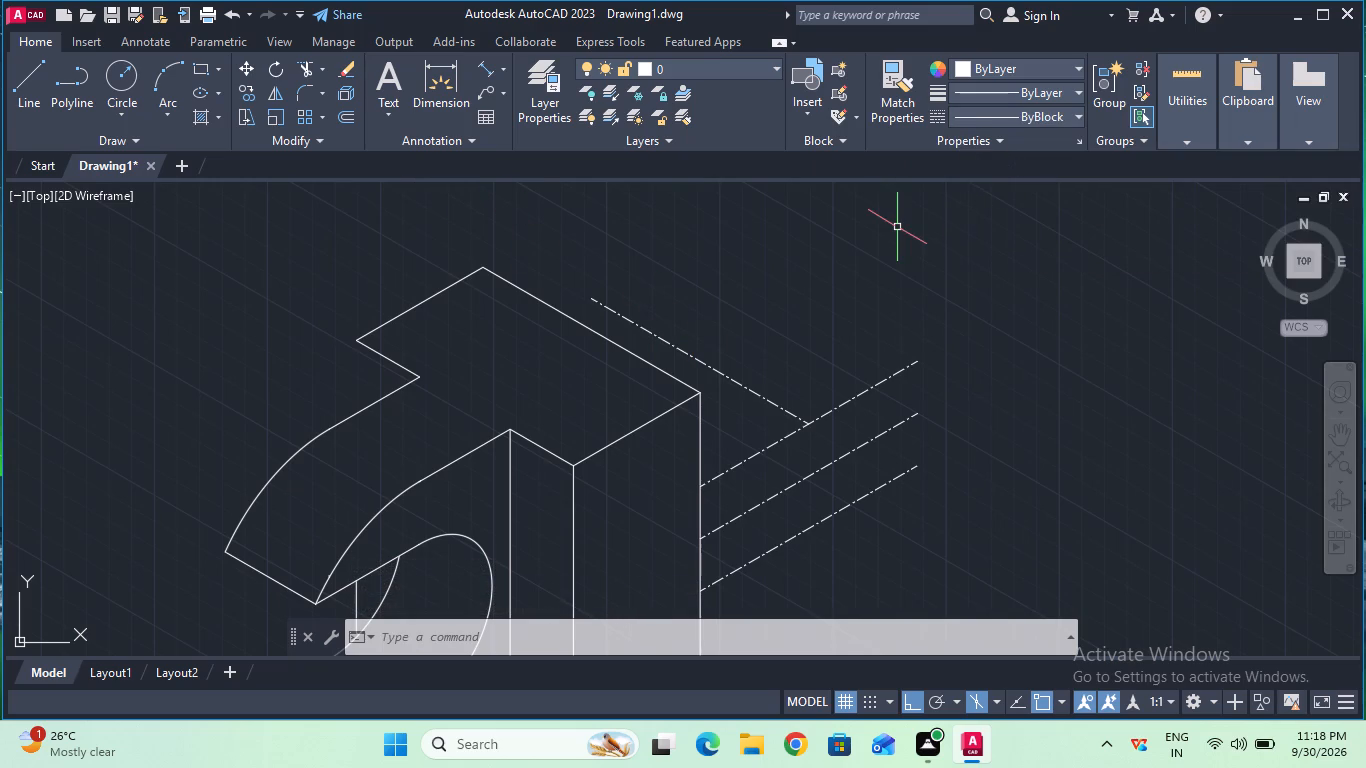
text(ell)
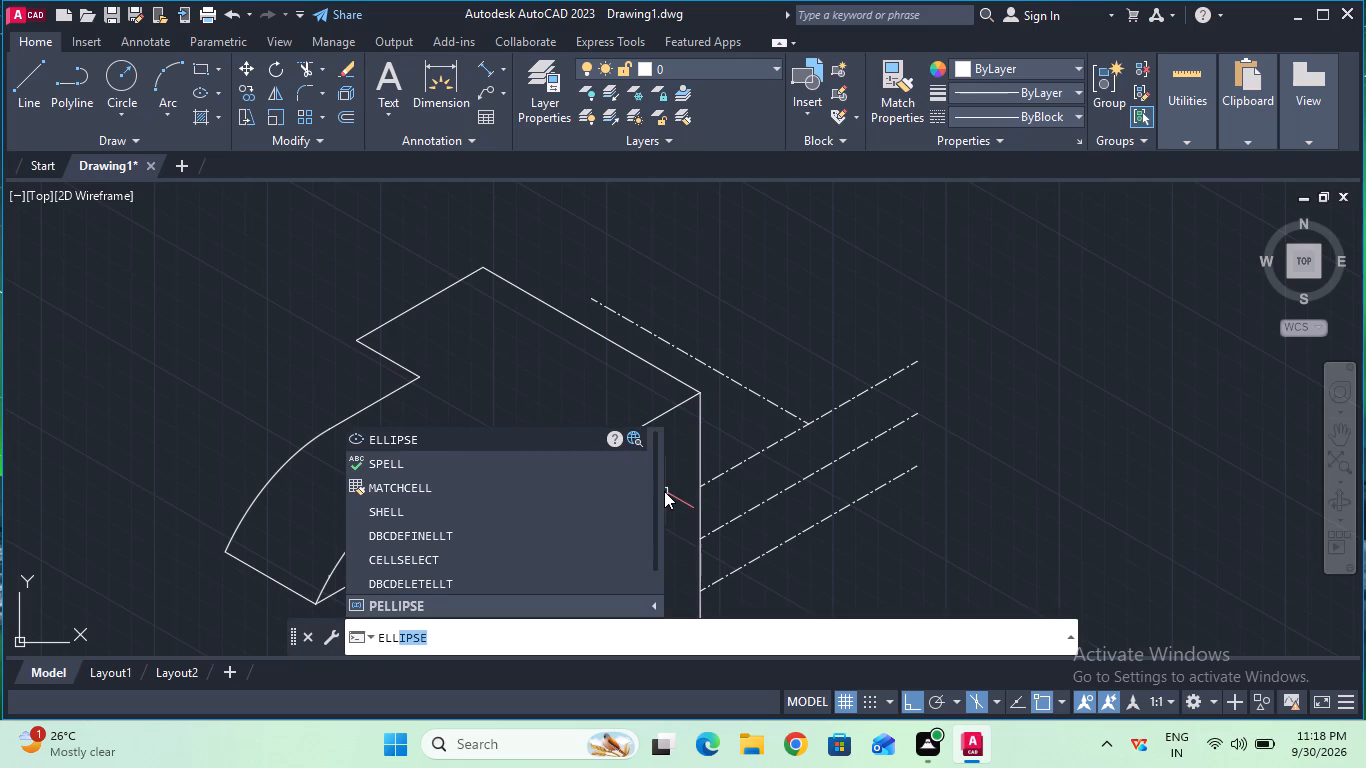
click(465, 433)
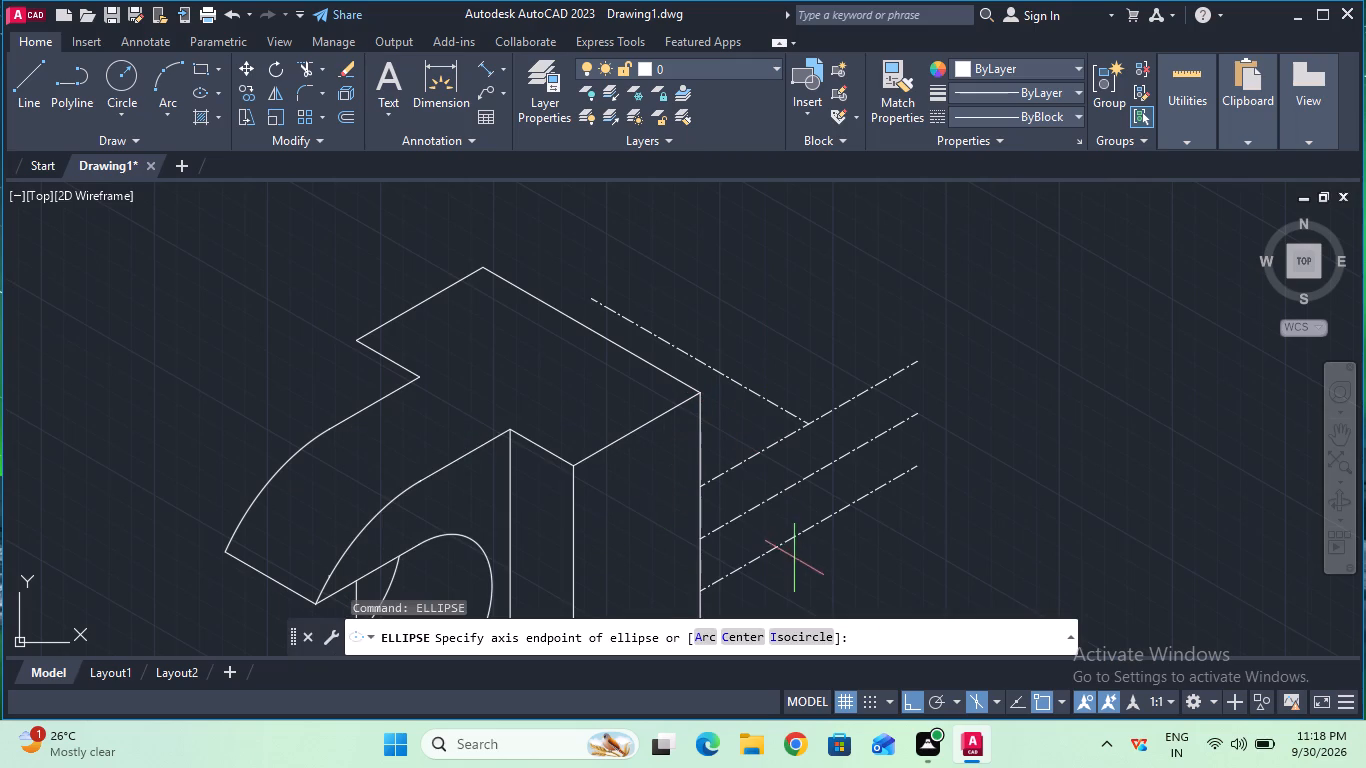
click(800, 632)
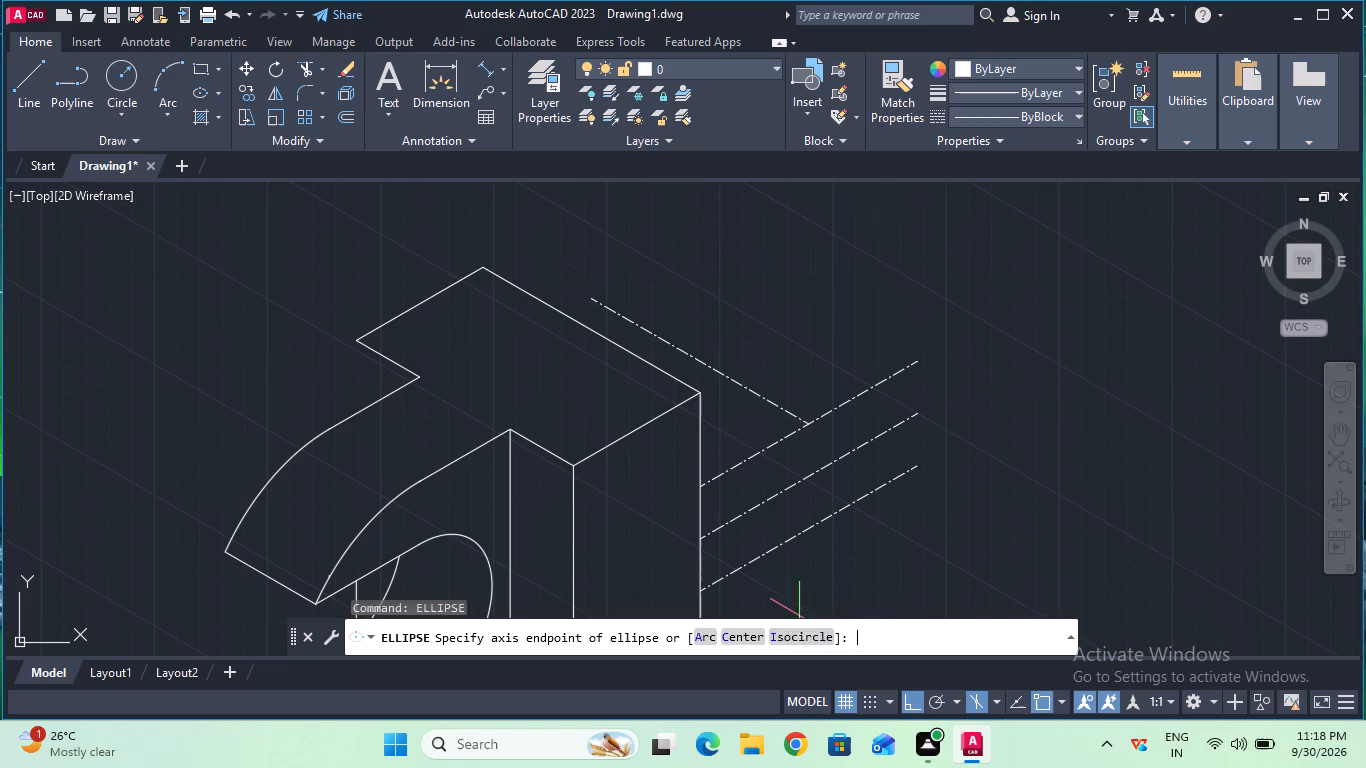
click(698, 362)
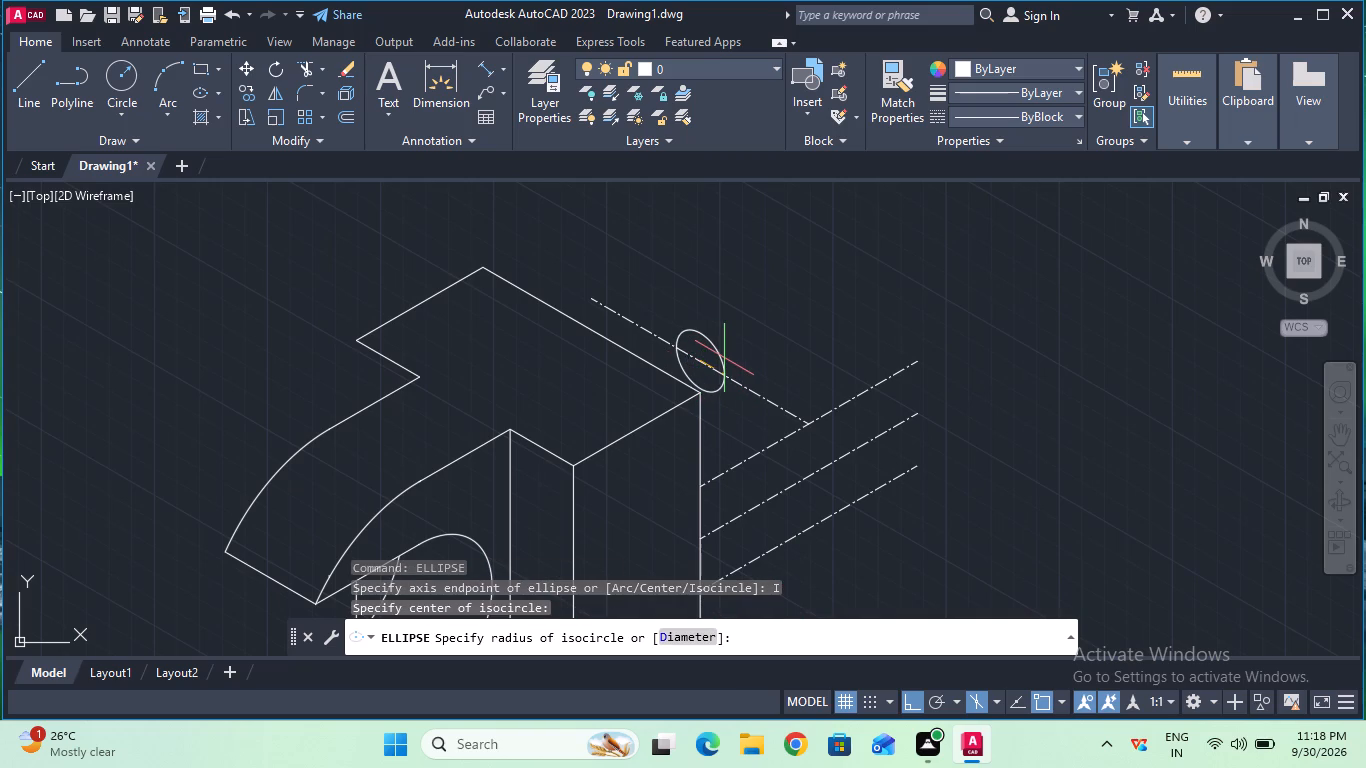
key(F5)
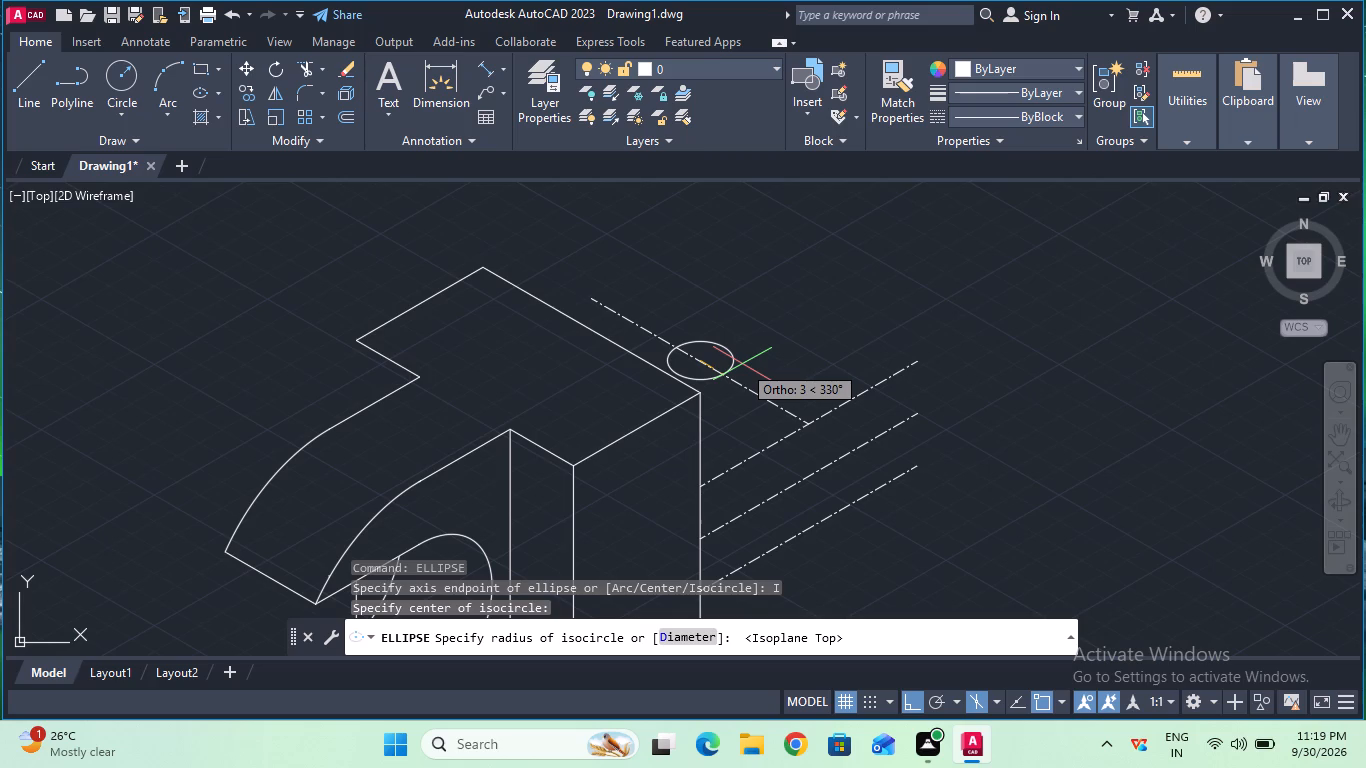
click(707, 640)
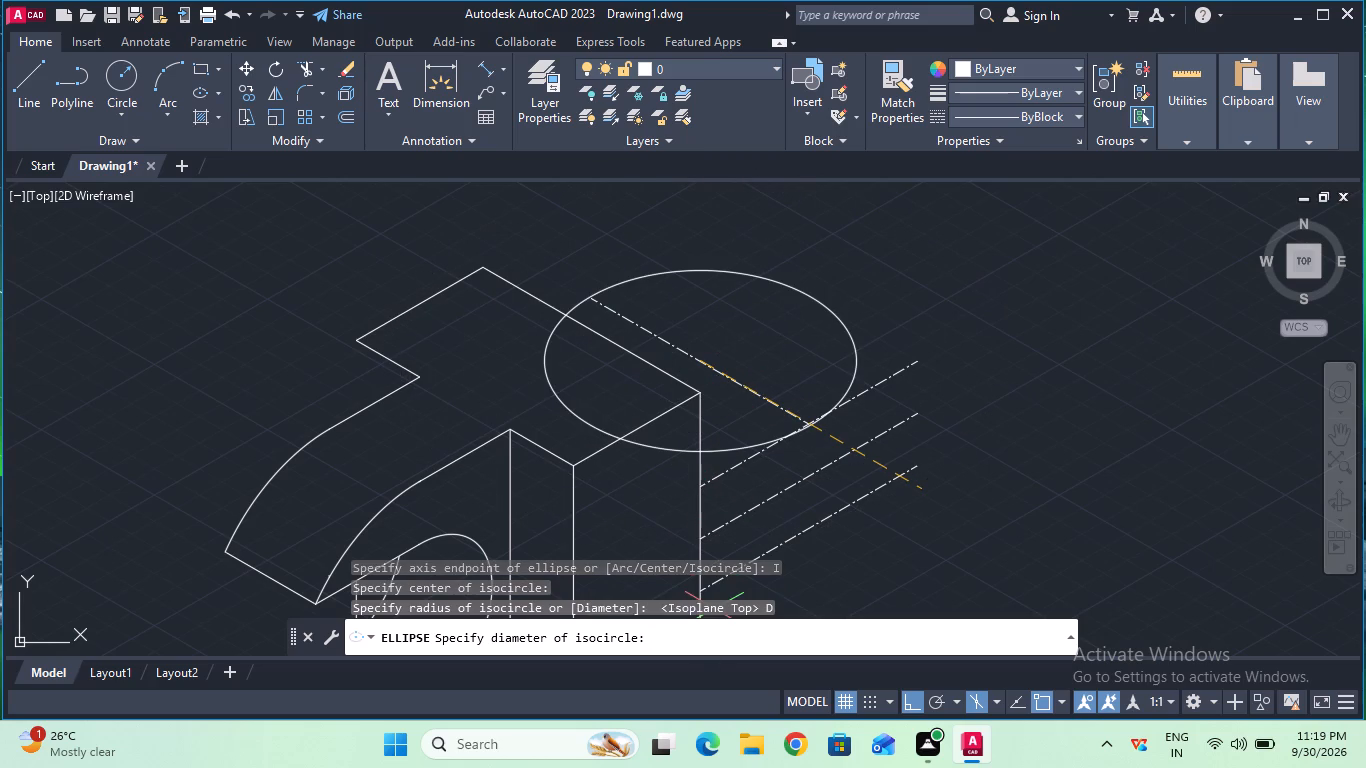
text(16)
text(.5)
key(Return)
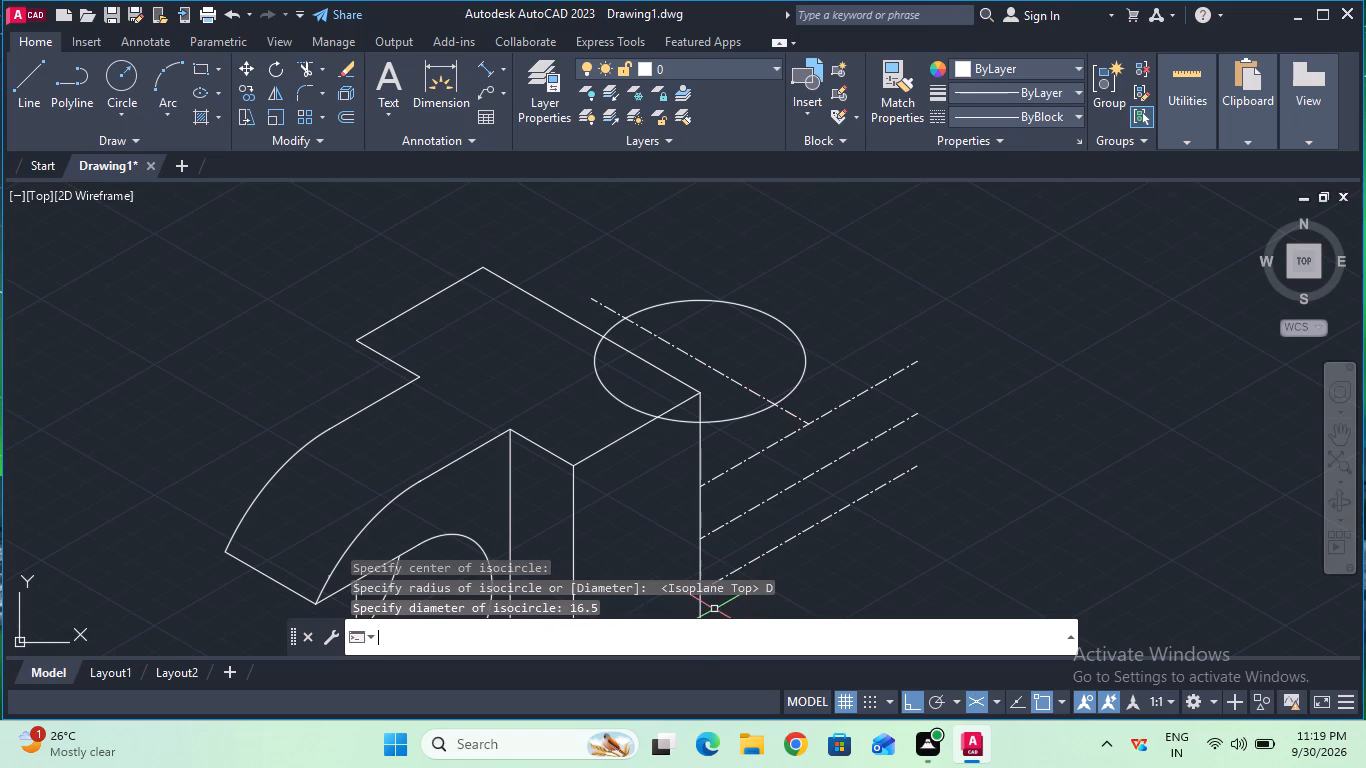
key(Escape)
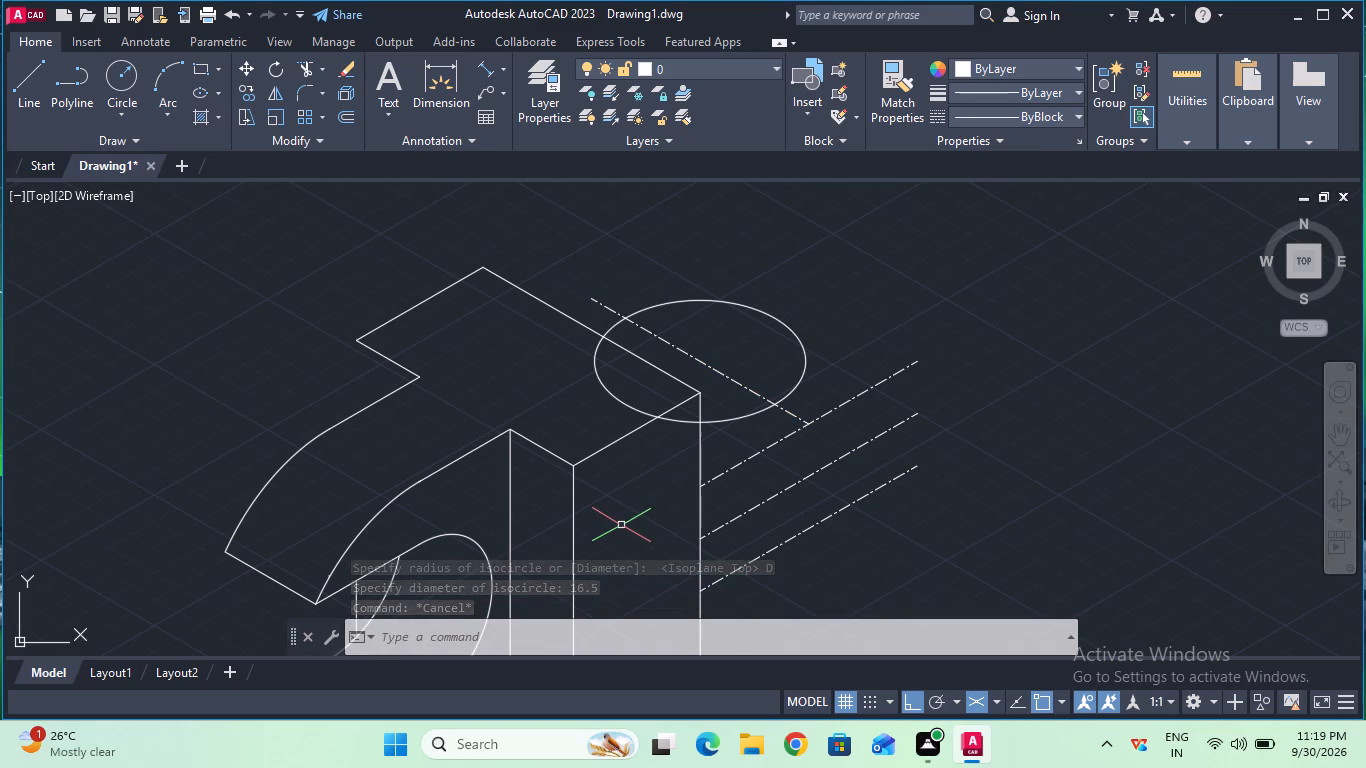
Trim the parts of the 16.5 mm isocircle that overlap the block's top and outer side faces.
click(306, 73)
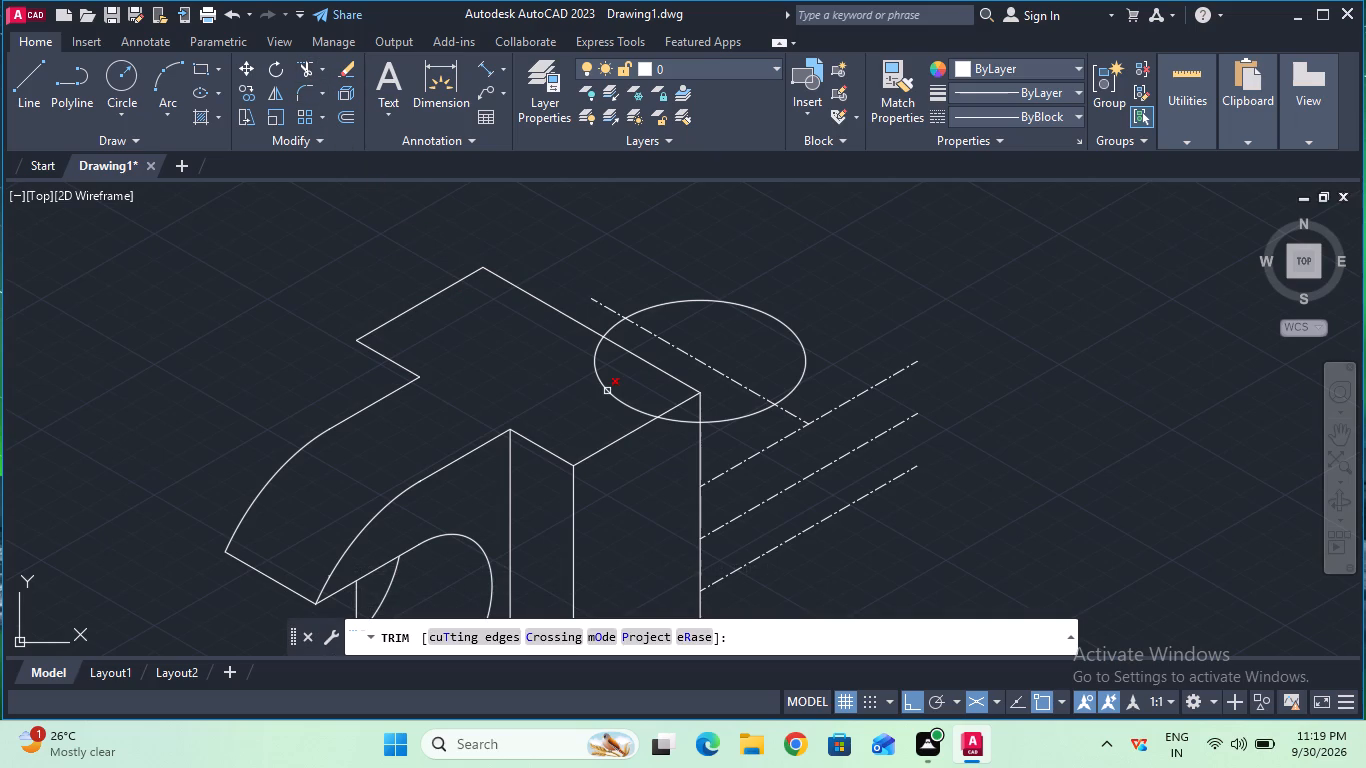
click(607, 391)
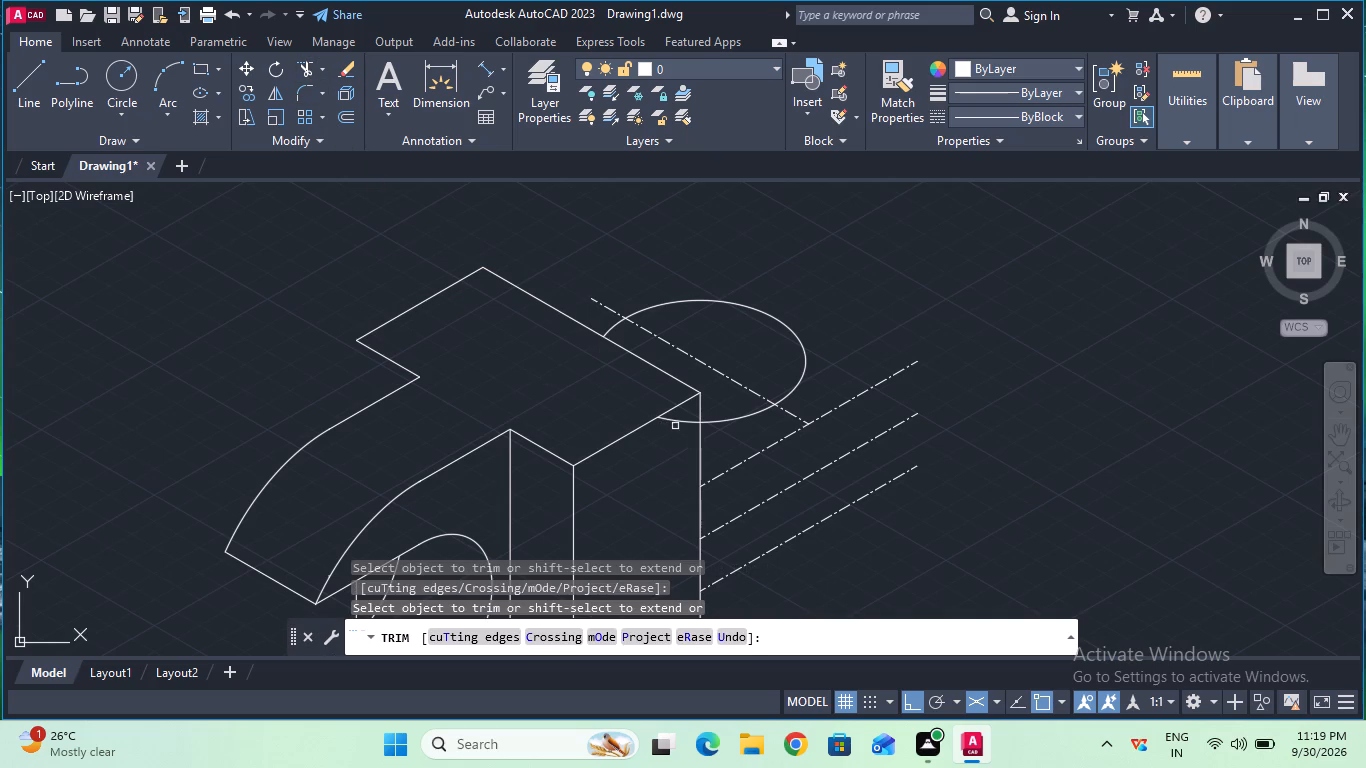
click(678, 422)
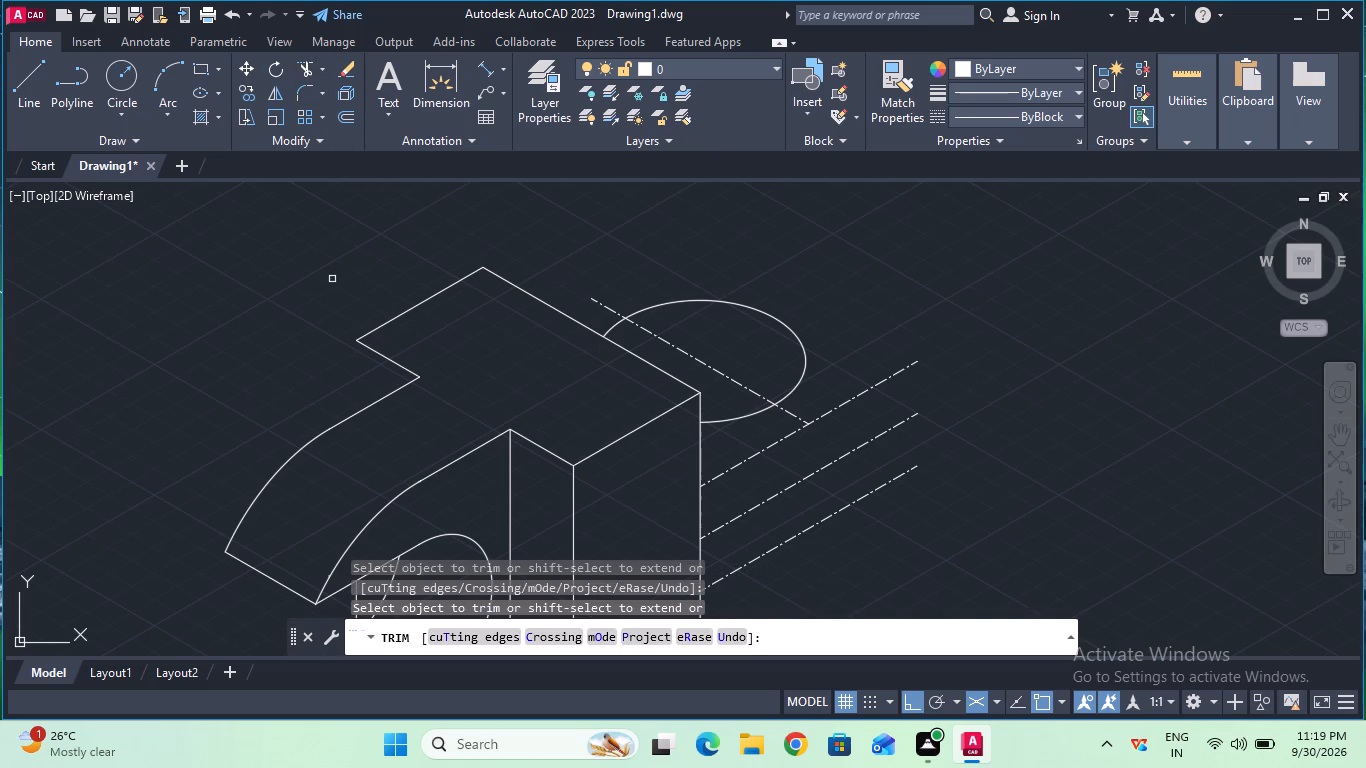
key(Escape)
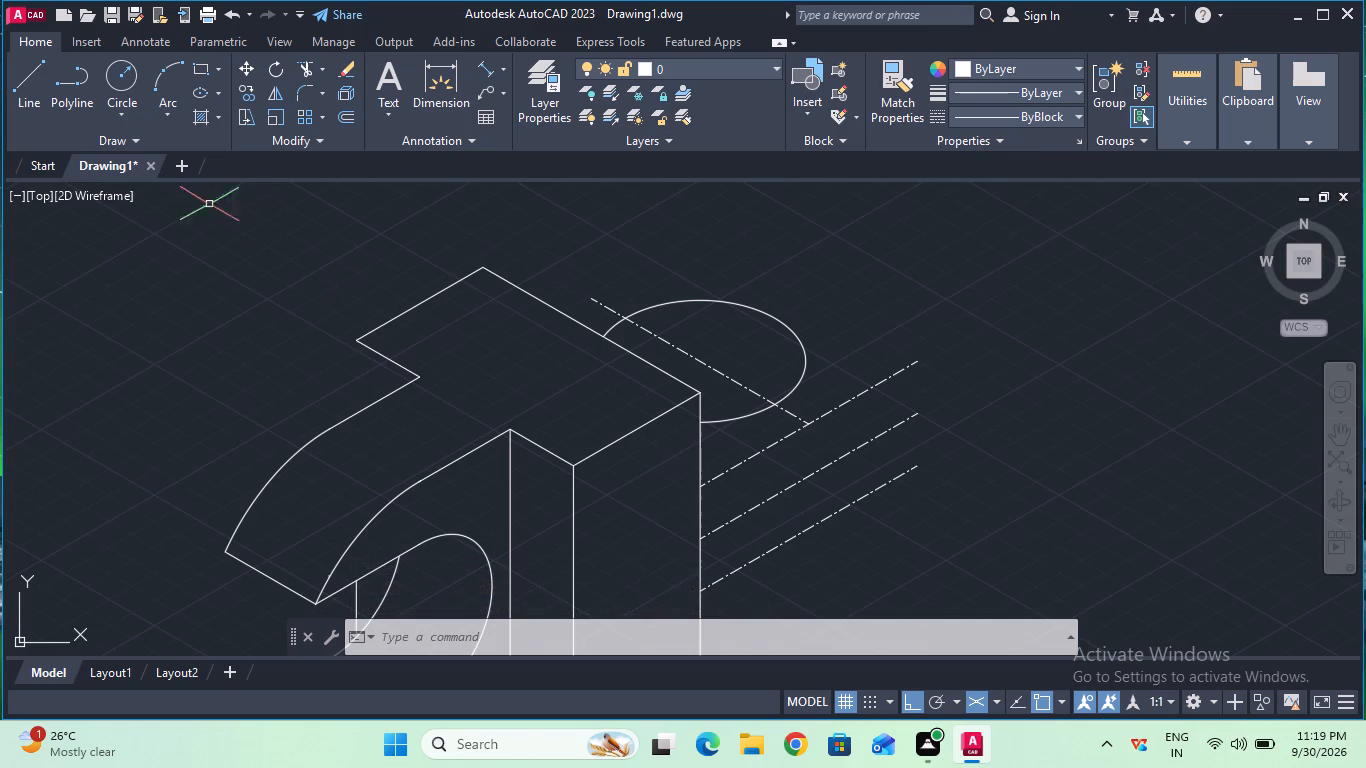
Draw a 12 mm radius isocircle on the top isoplane around the trimmed arc, centred on the centre line near its midpoint.
click(500, 641)
text(ell)
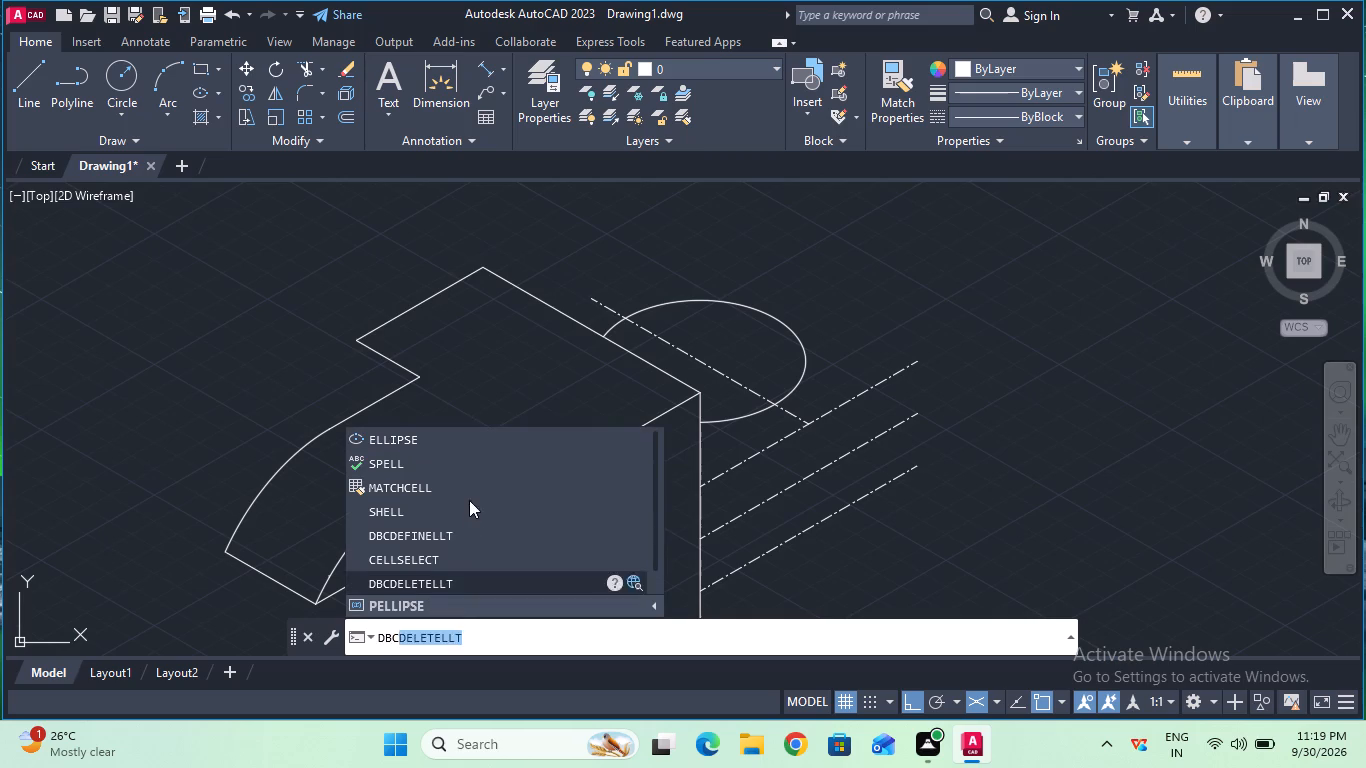
click(471, 440)
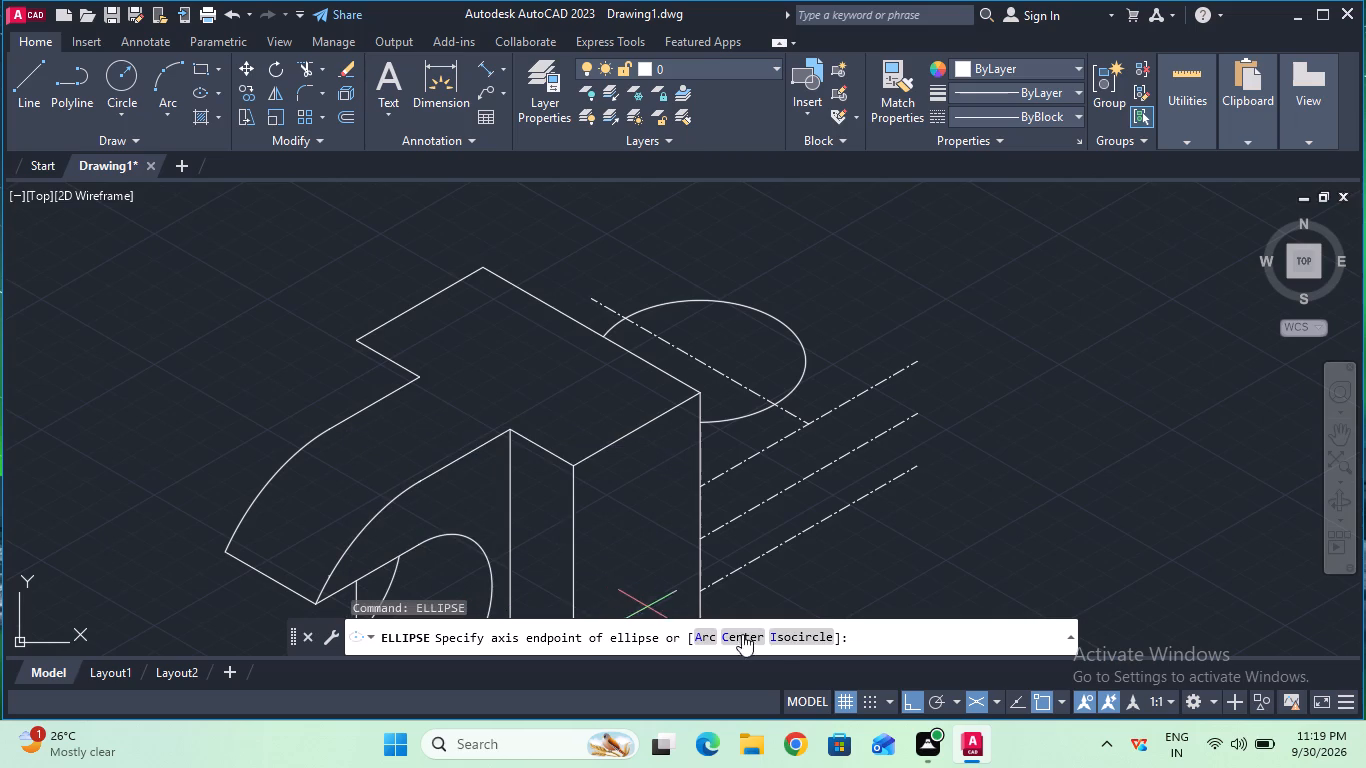
click(784, 643)
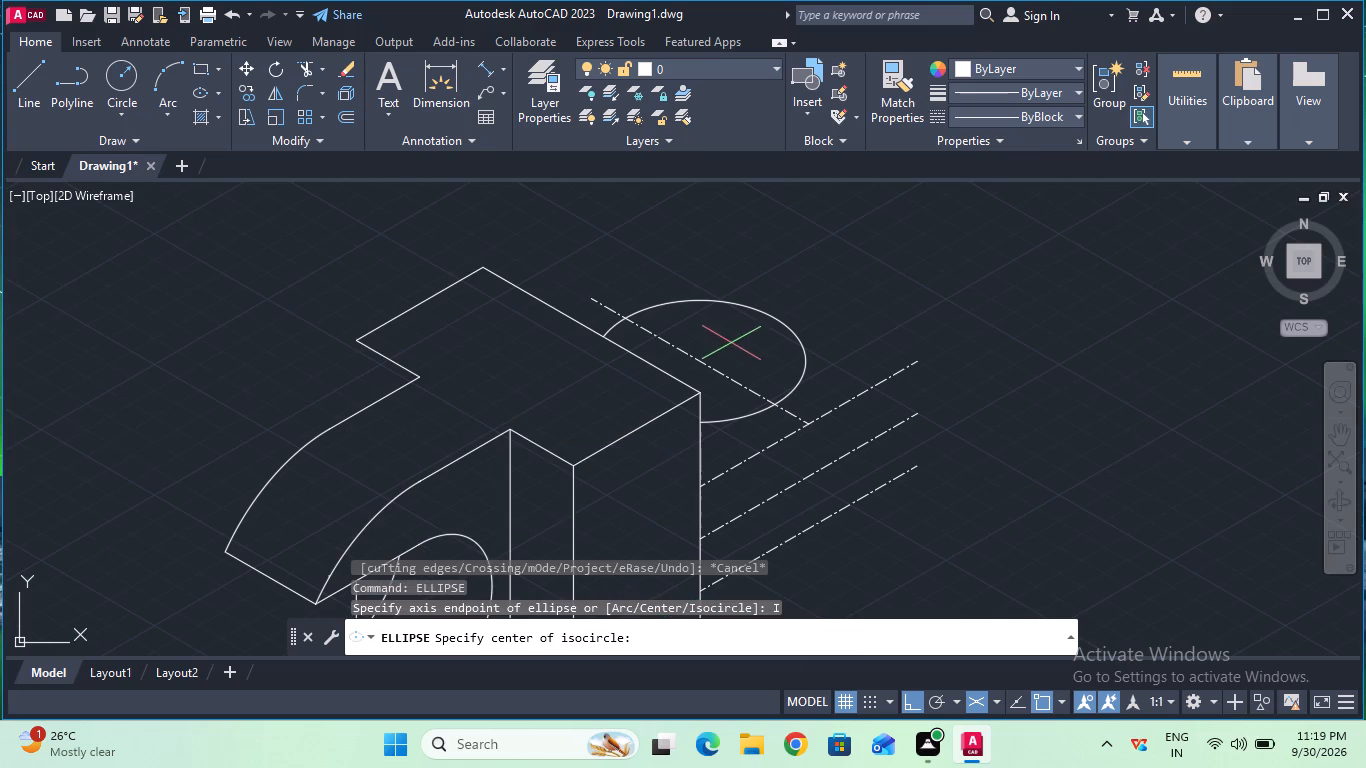
click(709, 367)
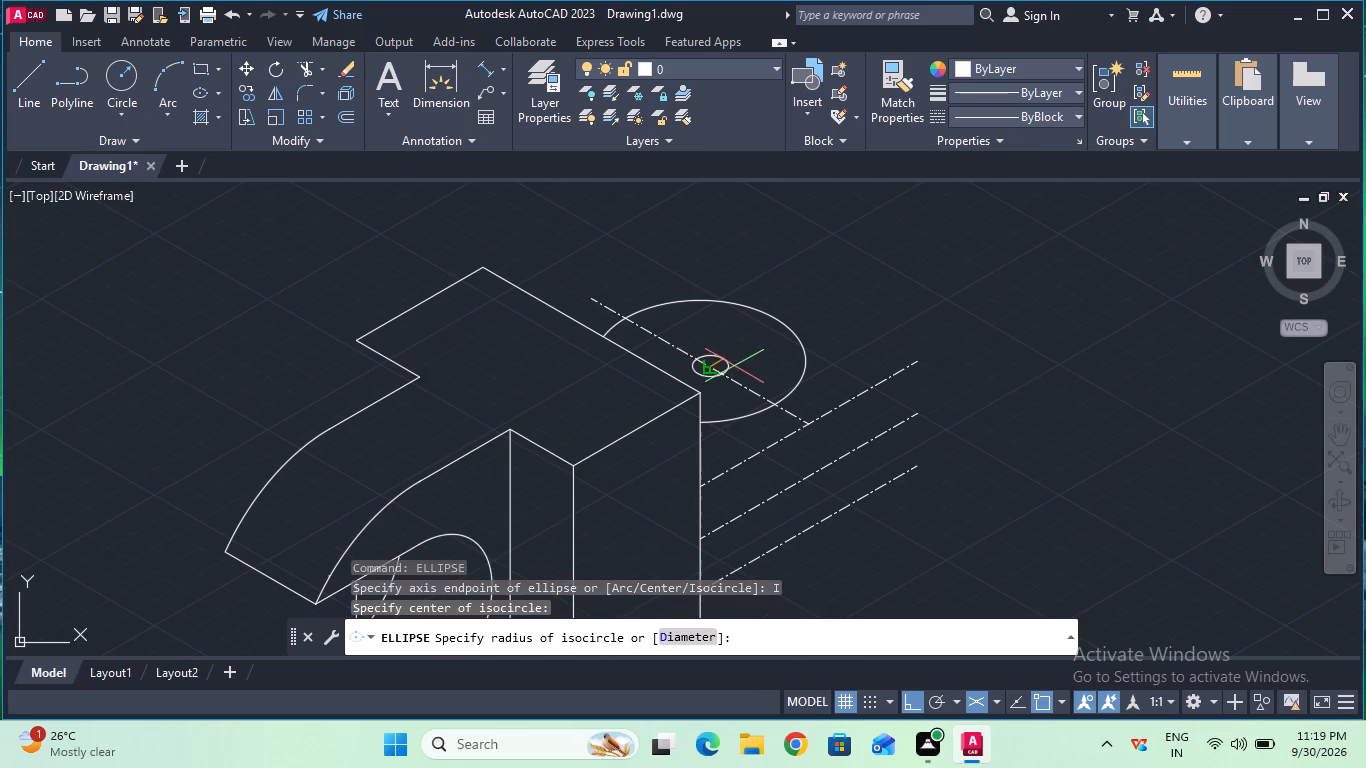
text(12)
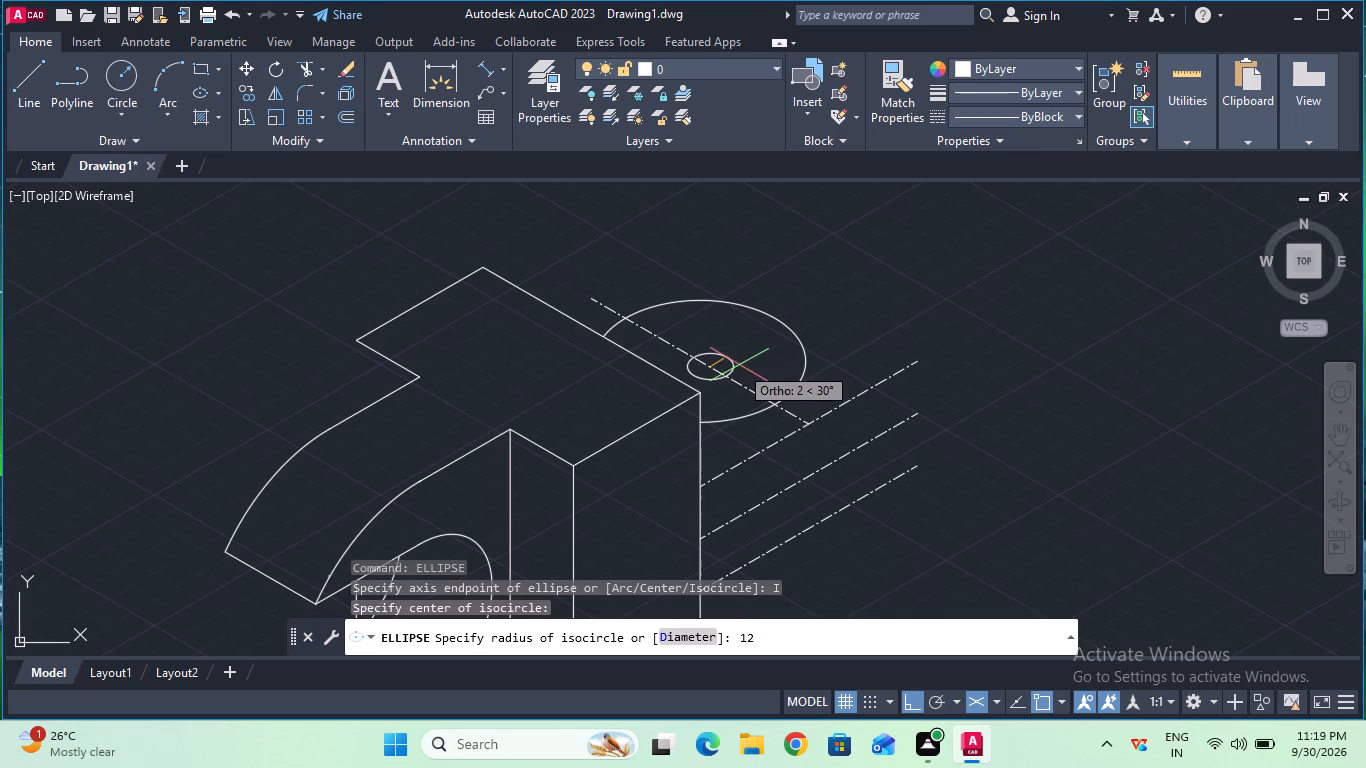
key(Return)
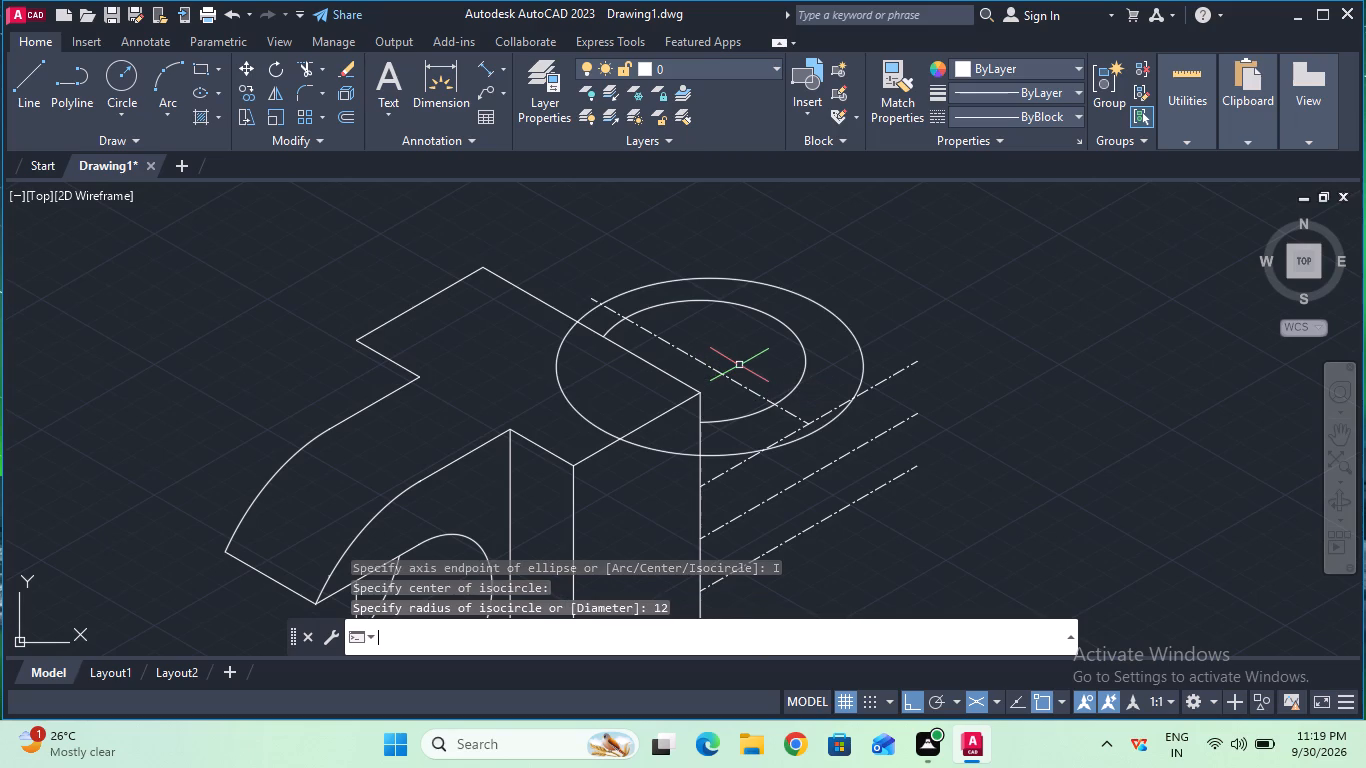
key(Escape)
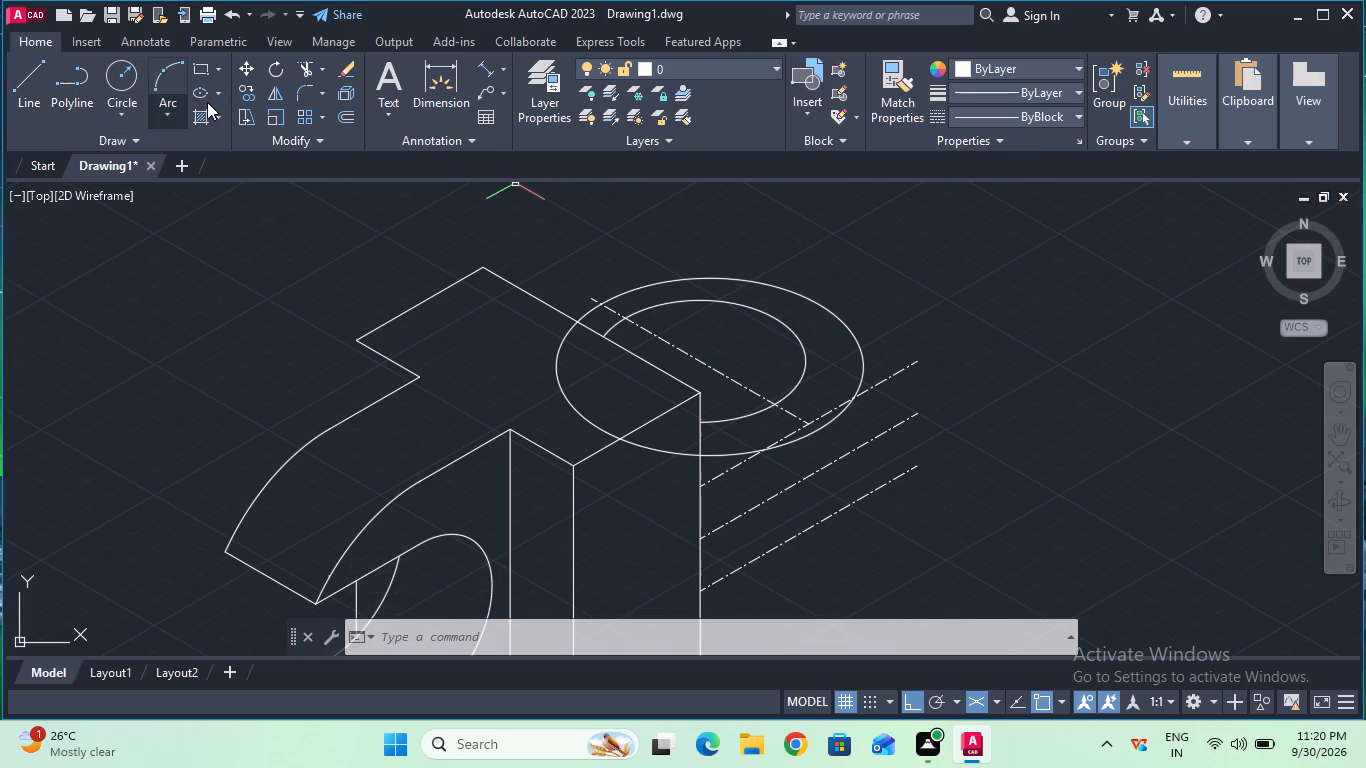
Trim away all of the off-centre 12 mm radius isocircle around the smaller arc, piece by piece.
click(310, 71)
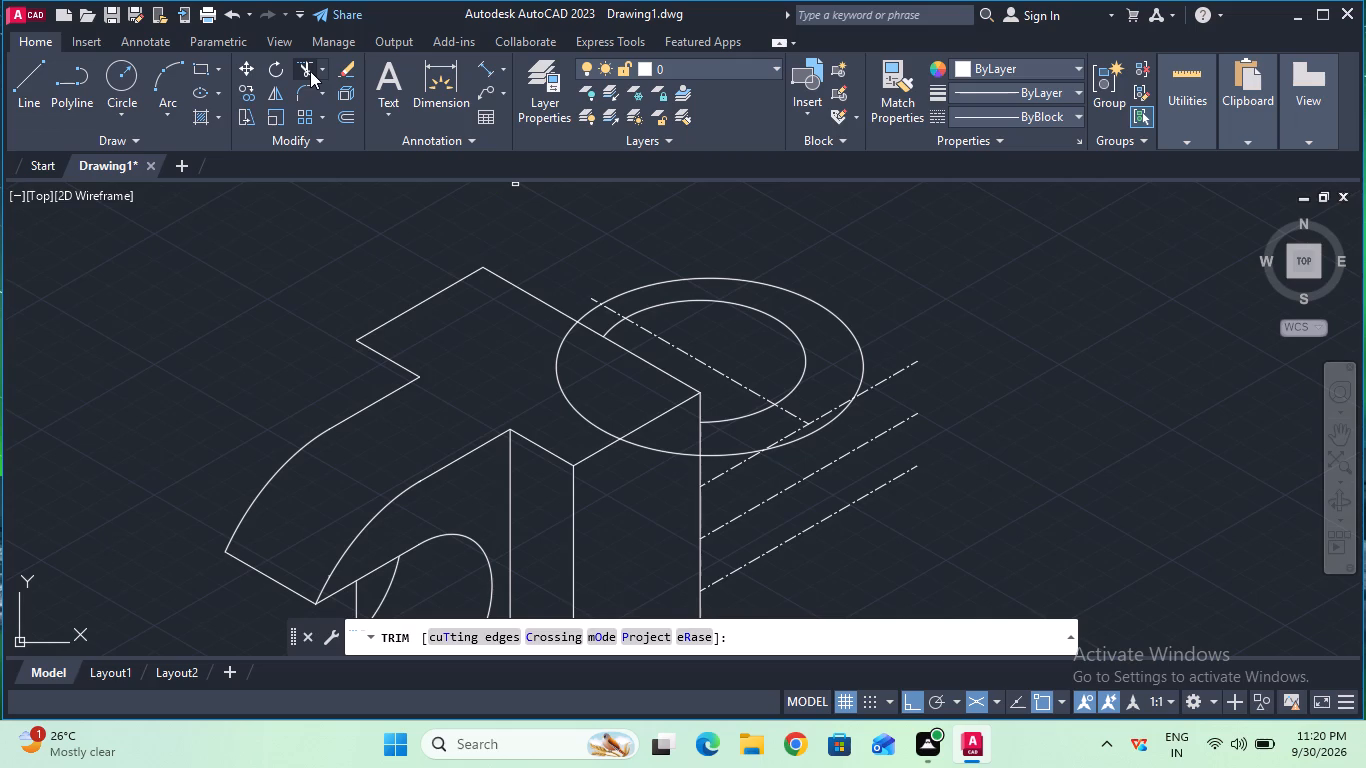
click(561, 347)
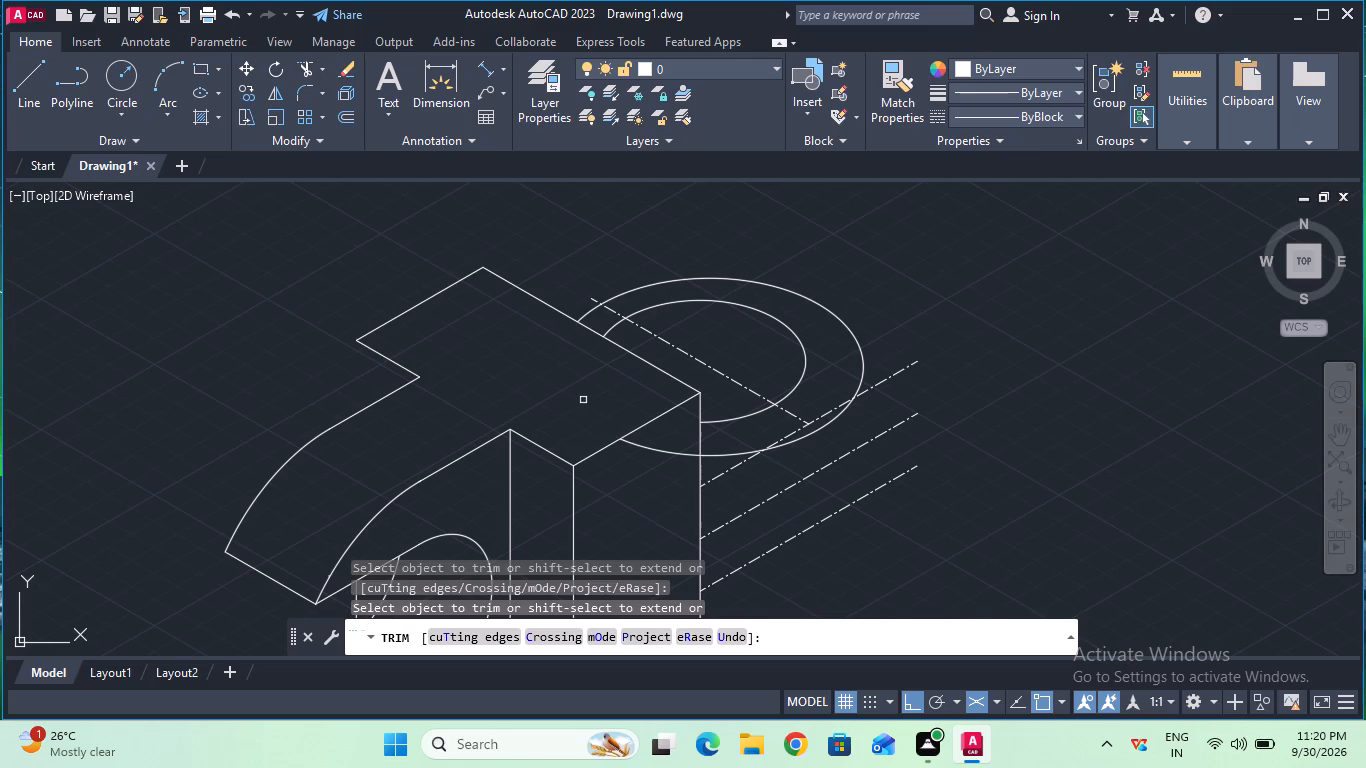
click(668, 453)
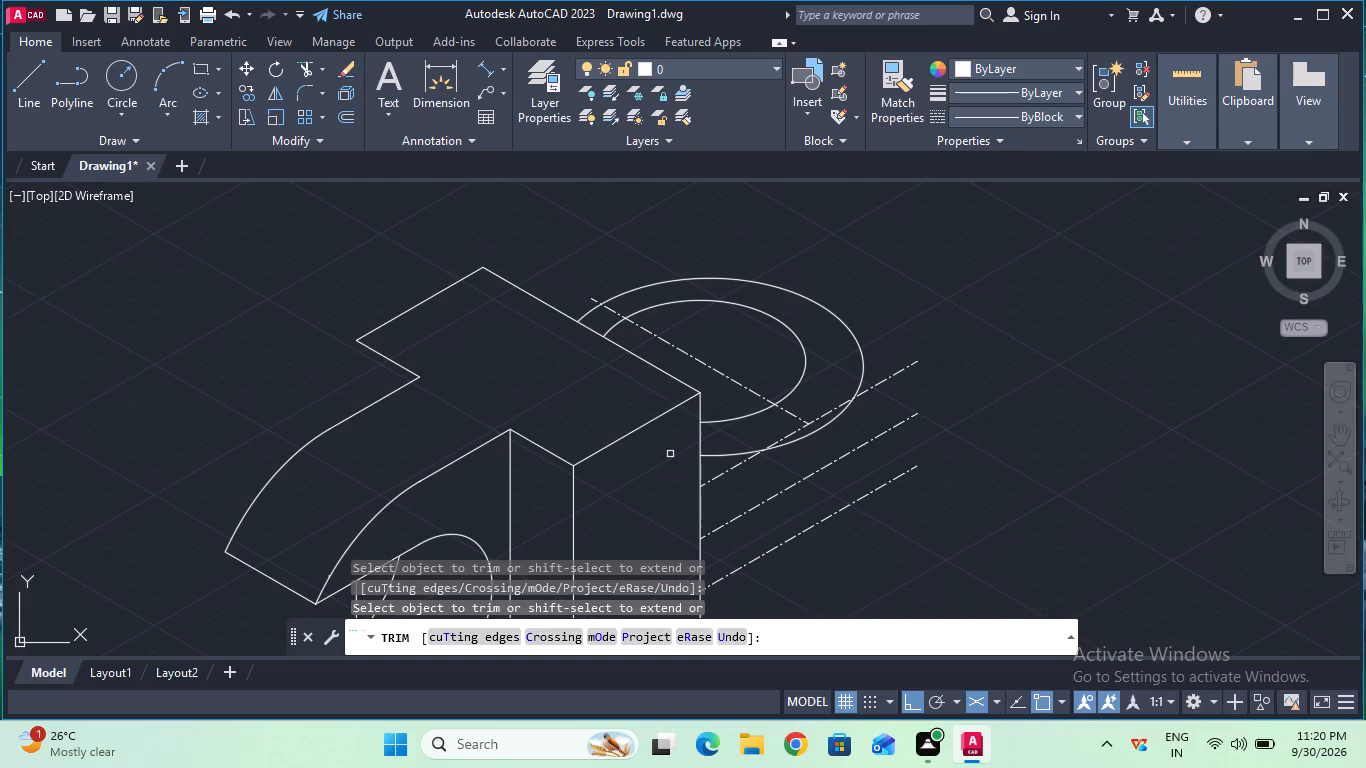
click(630, 290)
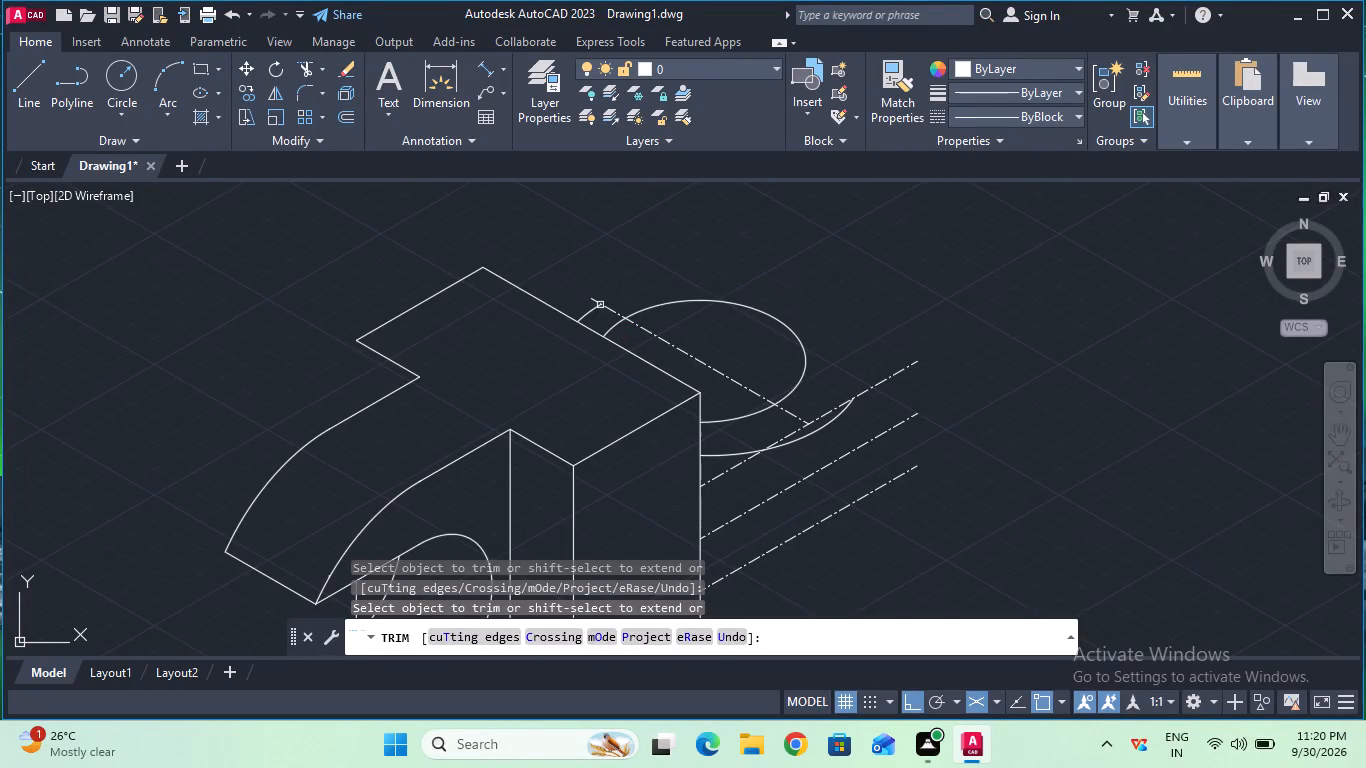
click(587, 313)
click(726, 455)
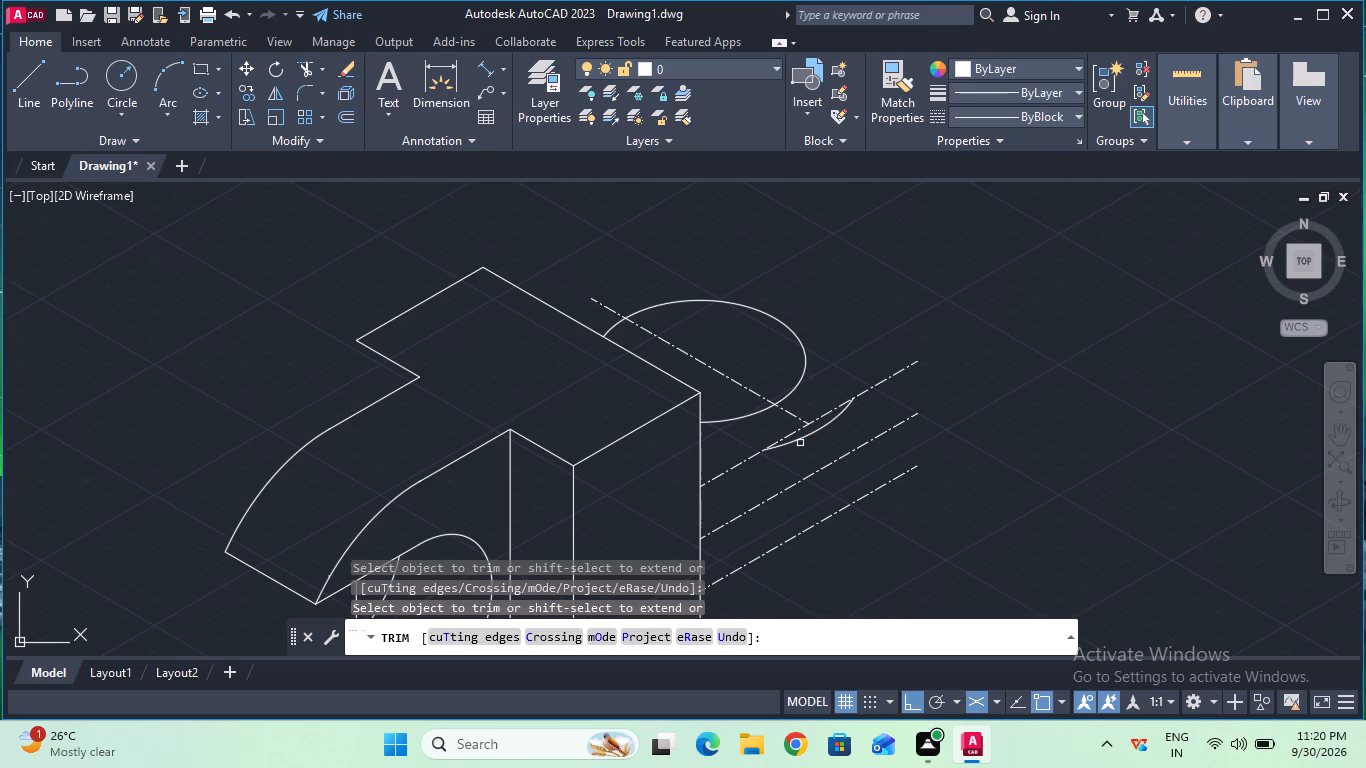
click(800, 443)
click(811, 434)
click(815, 433)
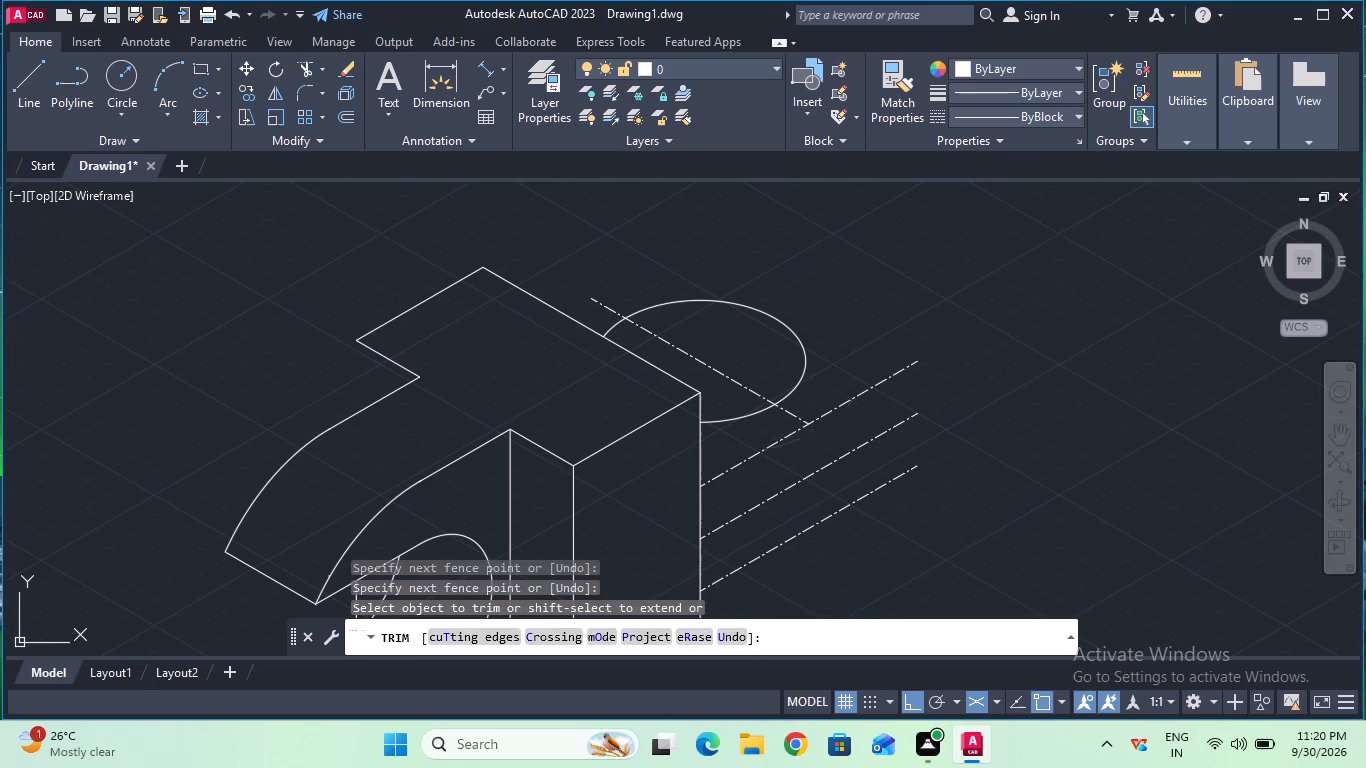
key(Escape)
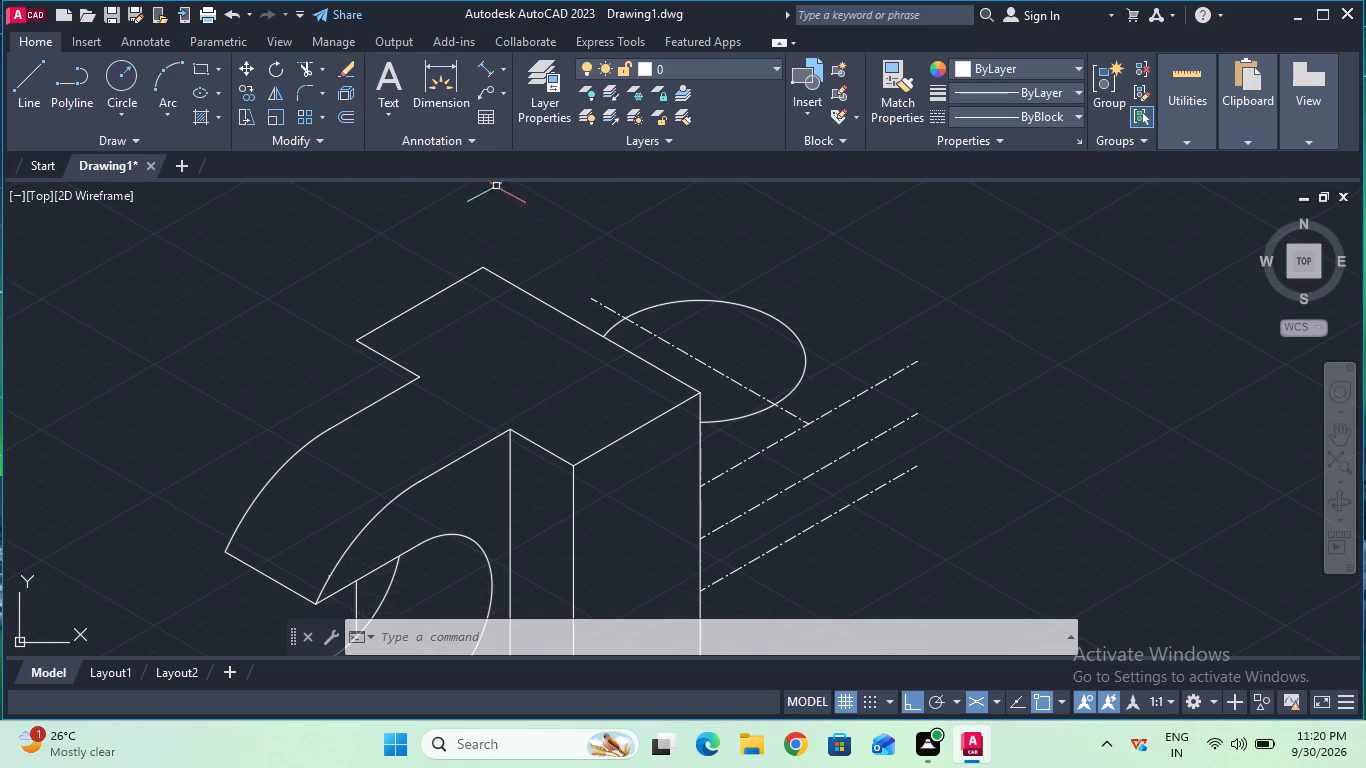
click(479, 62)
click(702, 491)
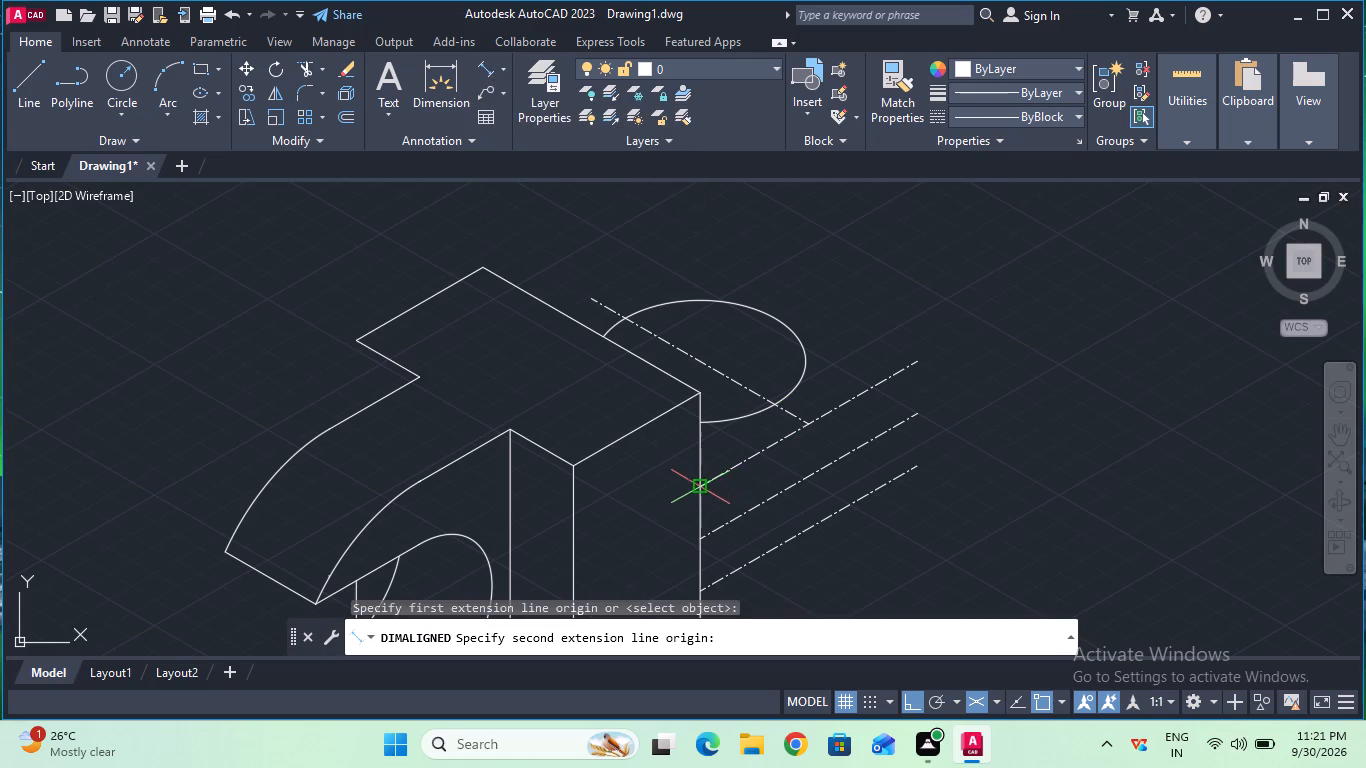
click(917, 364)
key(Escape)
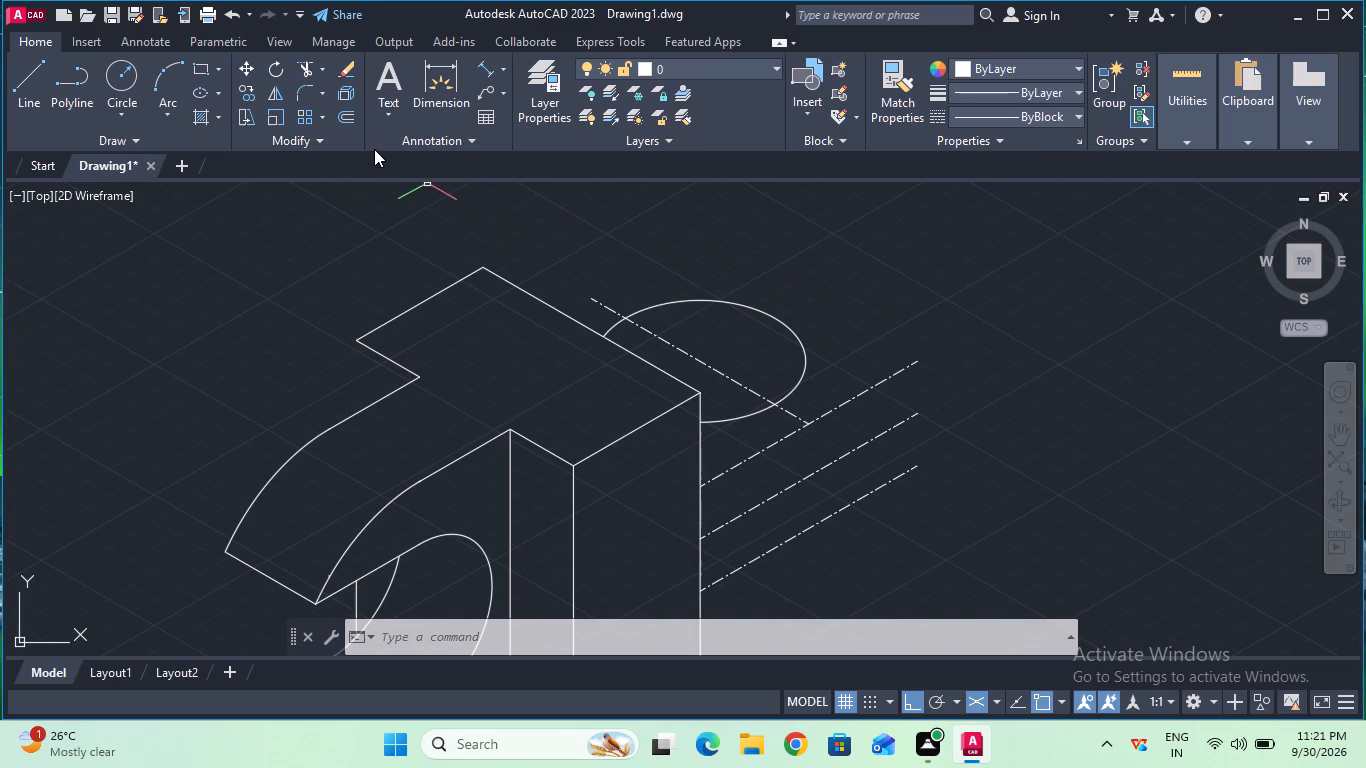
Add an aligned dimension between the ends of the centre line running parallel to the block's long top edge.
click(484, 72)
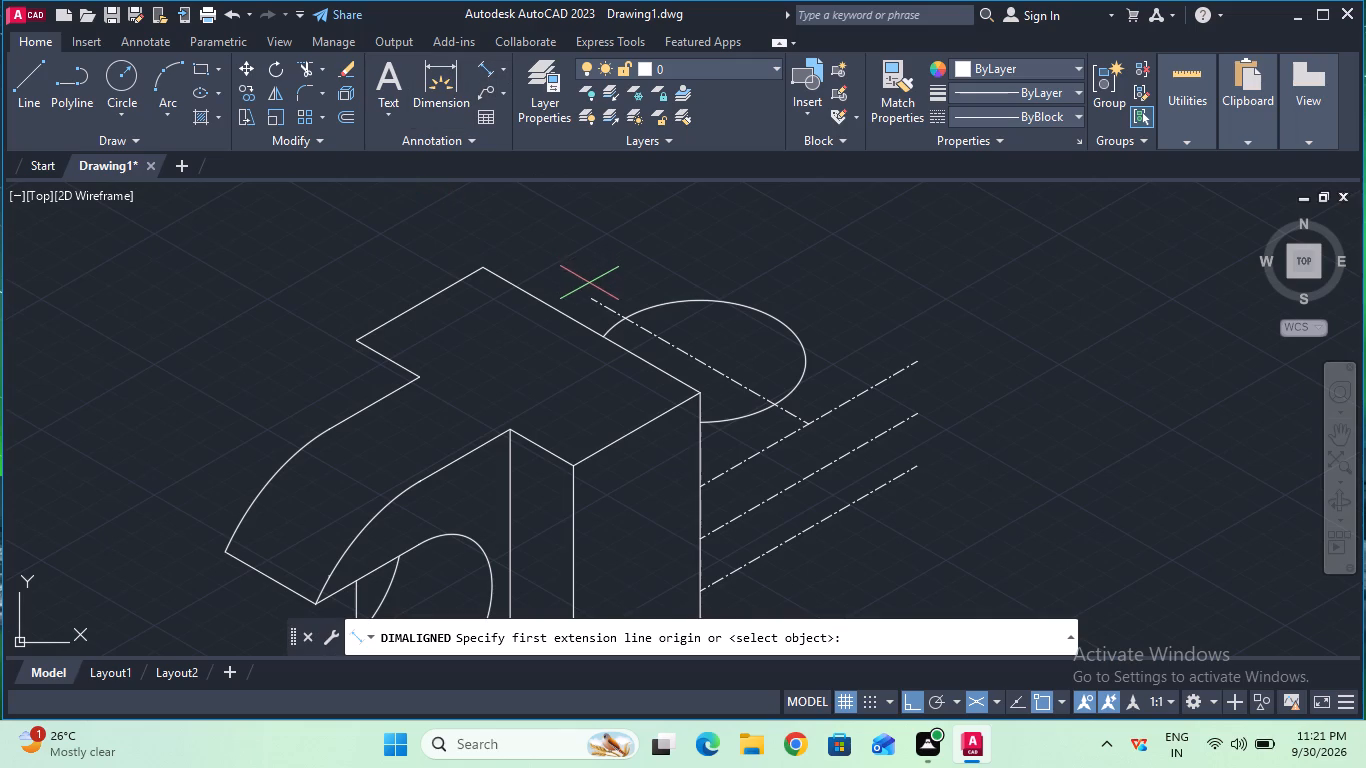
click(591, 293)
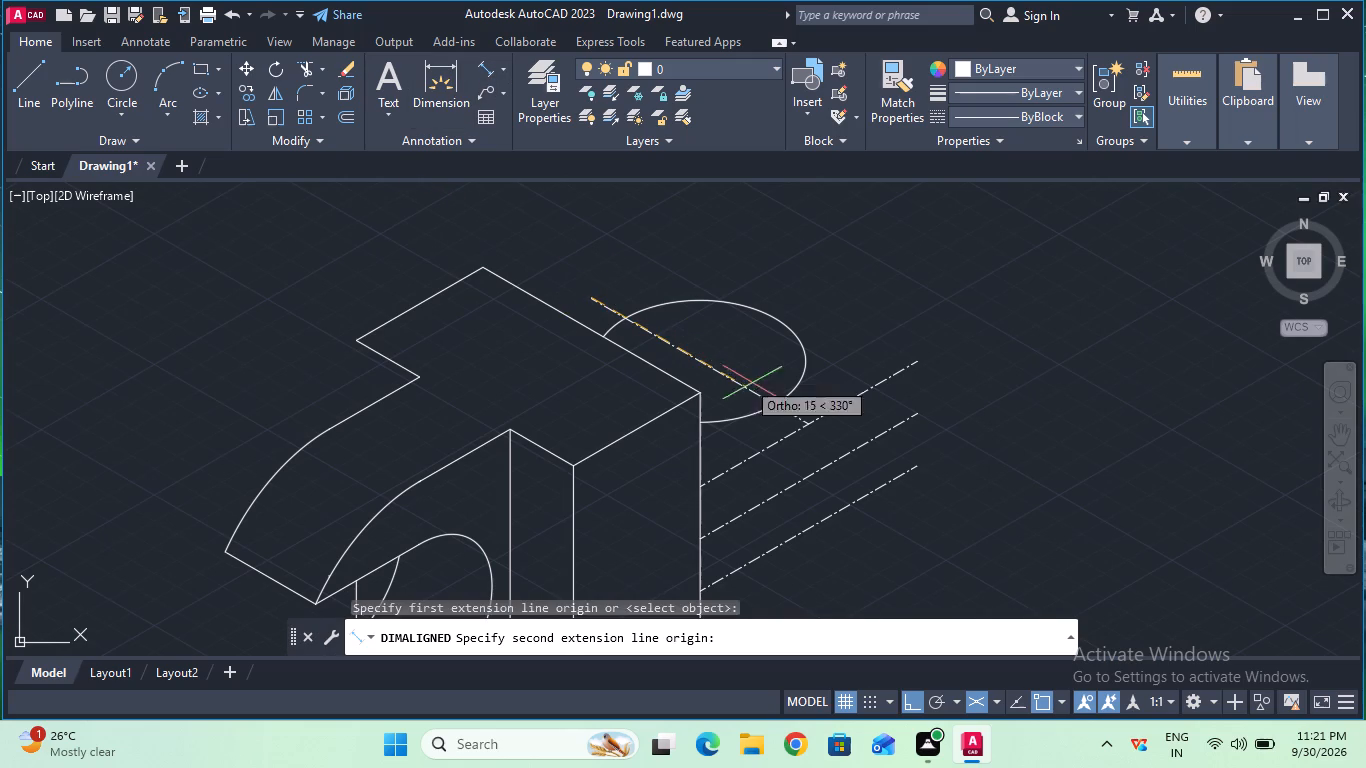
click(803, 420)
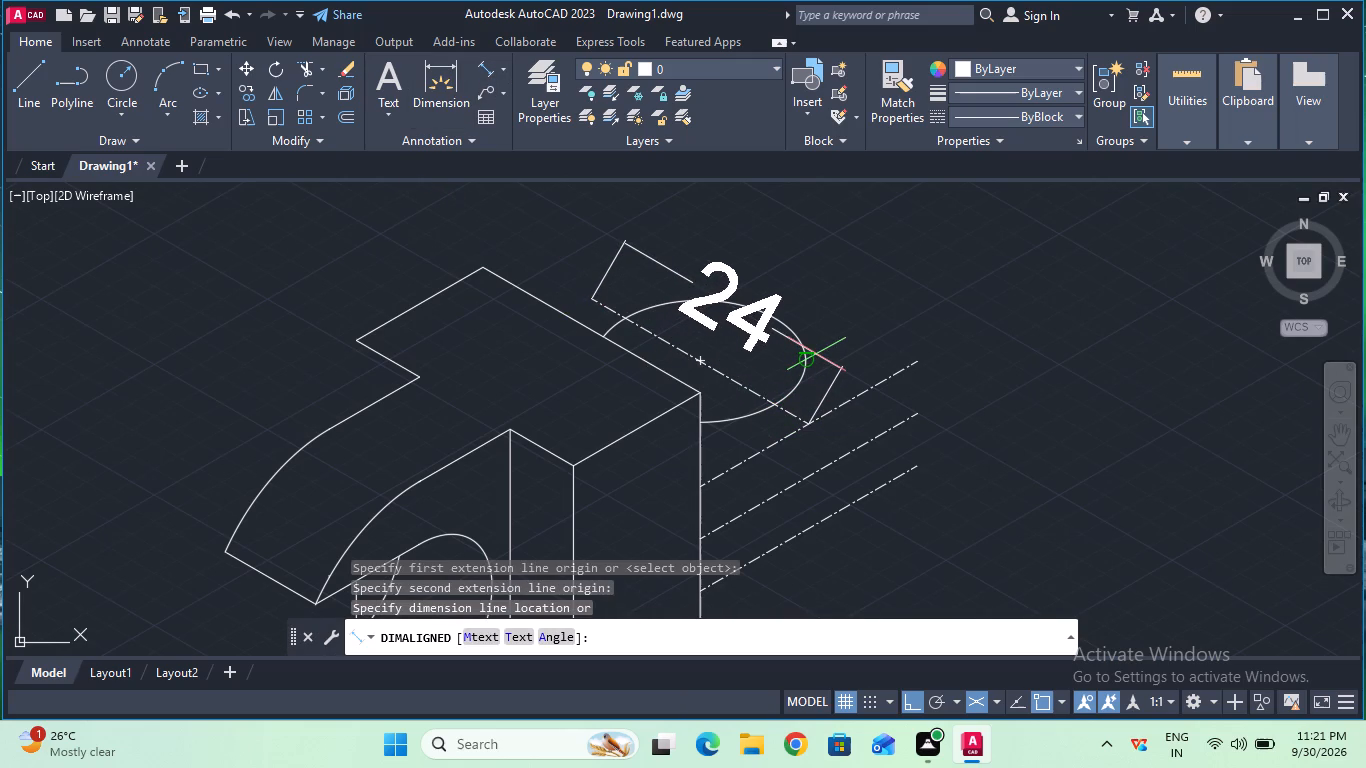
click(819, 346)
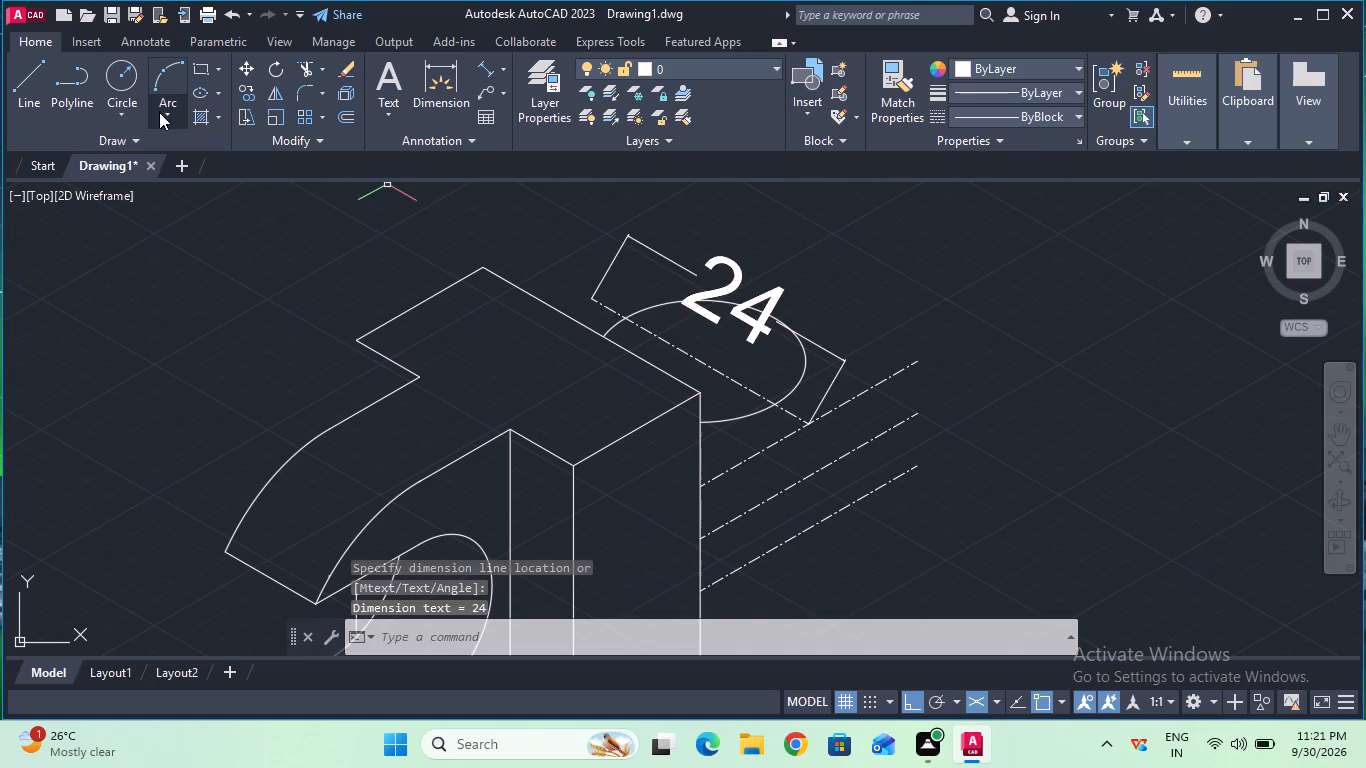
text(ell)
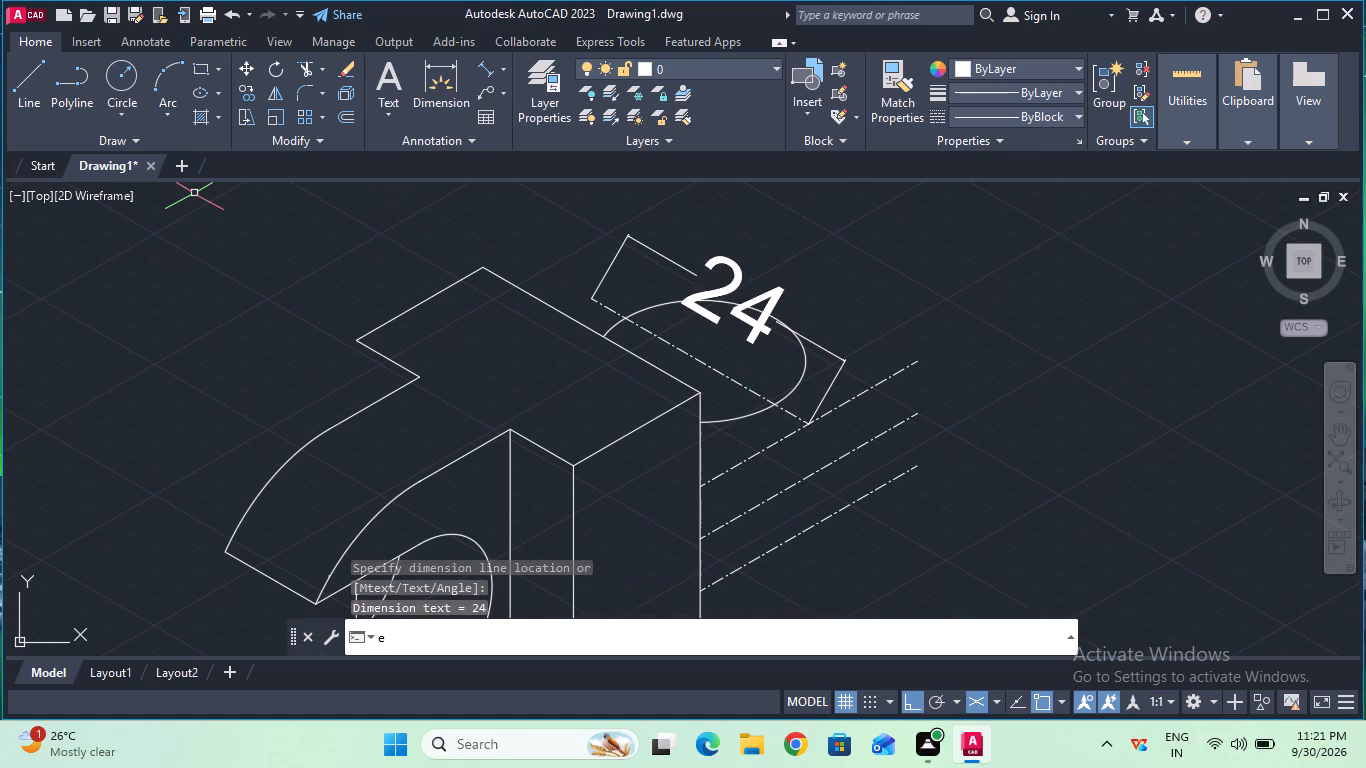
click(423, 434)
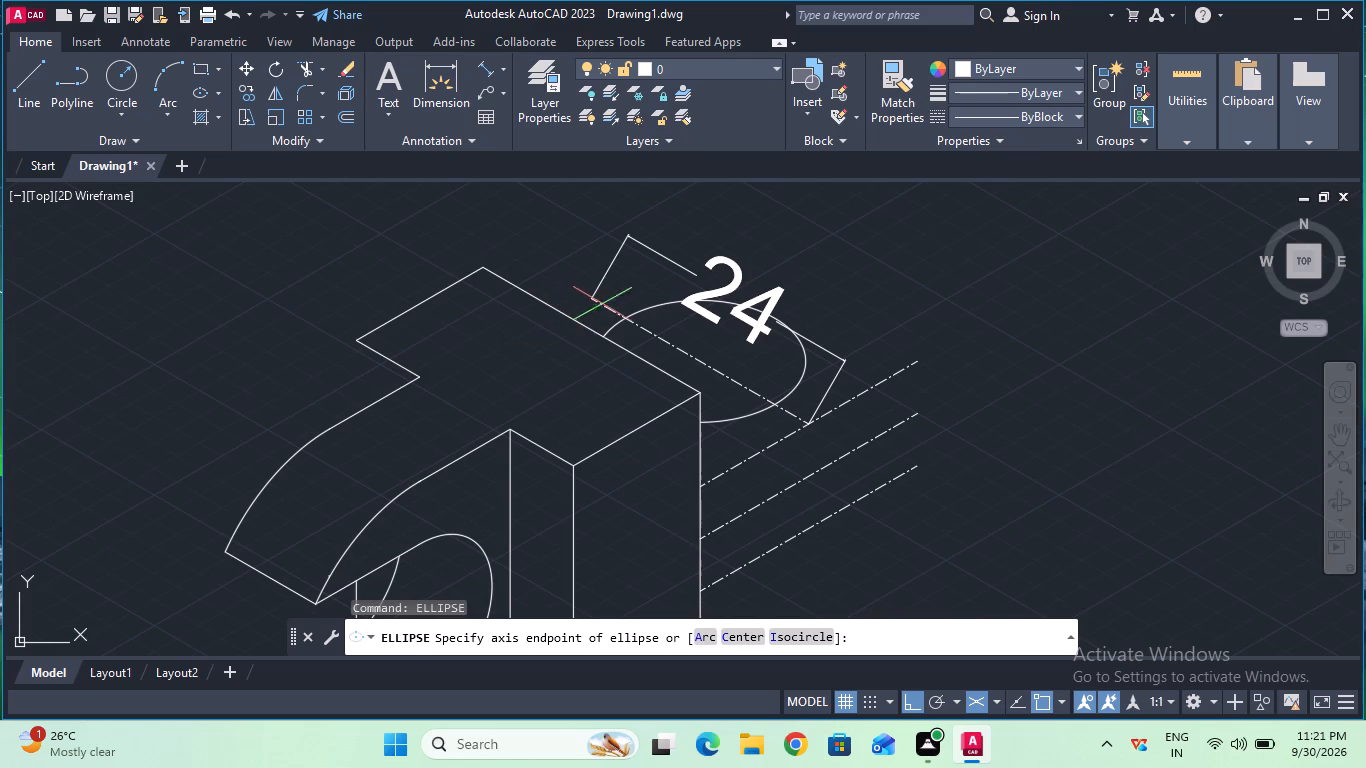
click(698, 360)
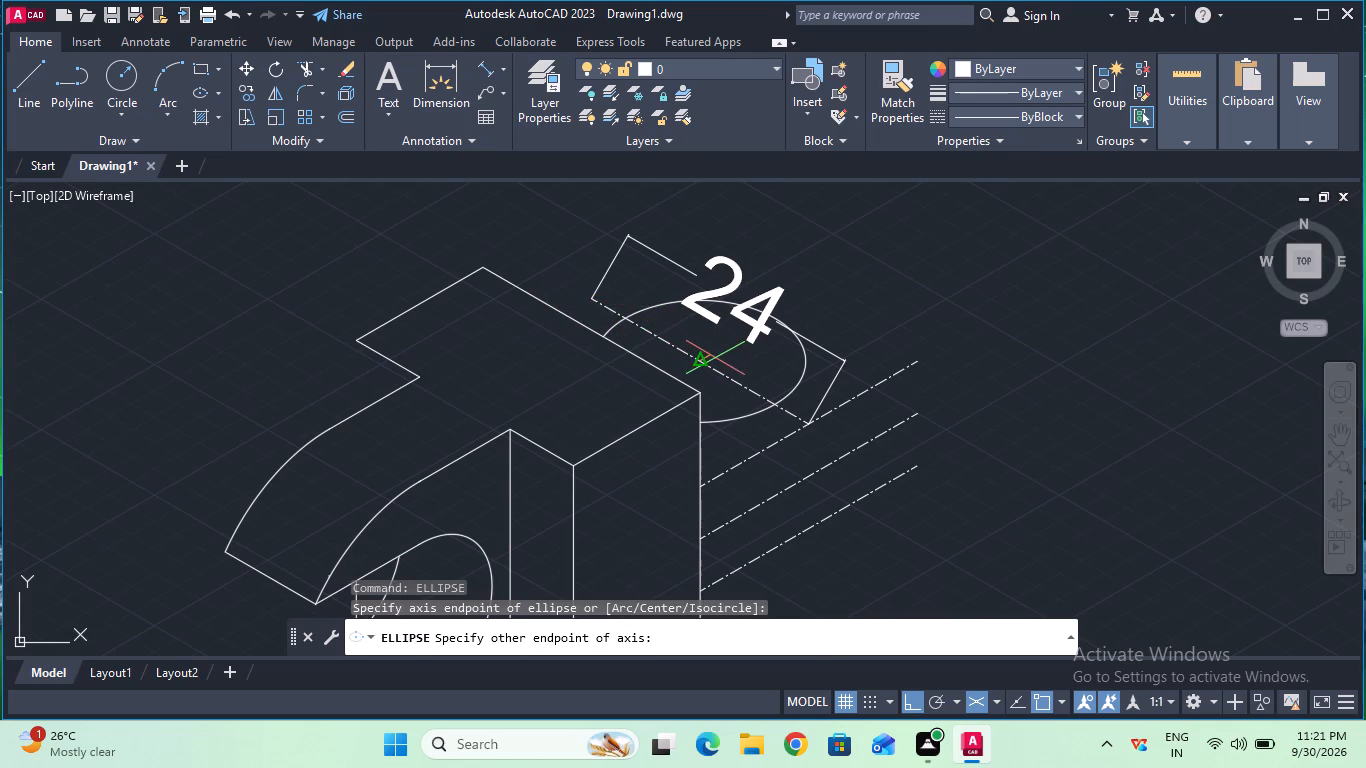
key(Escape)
Draw a 12 mm radius isocircle on the top isoplane, centred at the midpoint of the centre line beside the block.
text(ell)
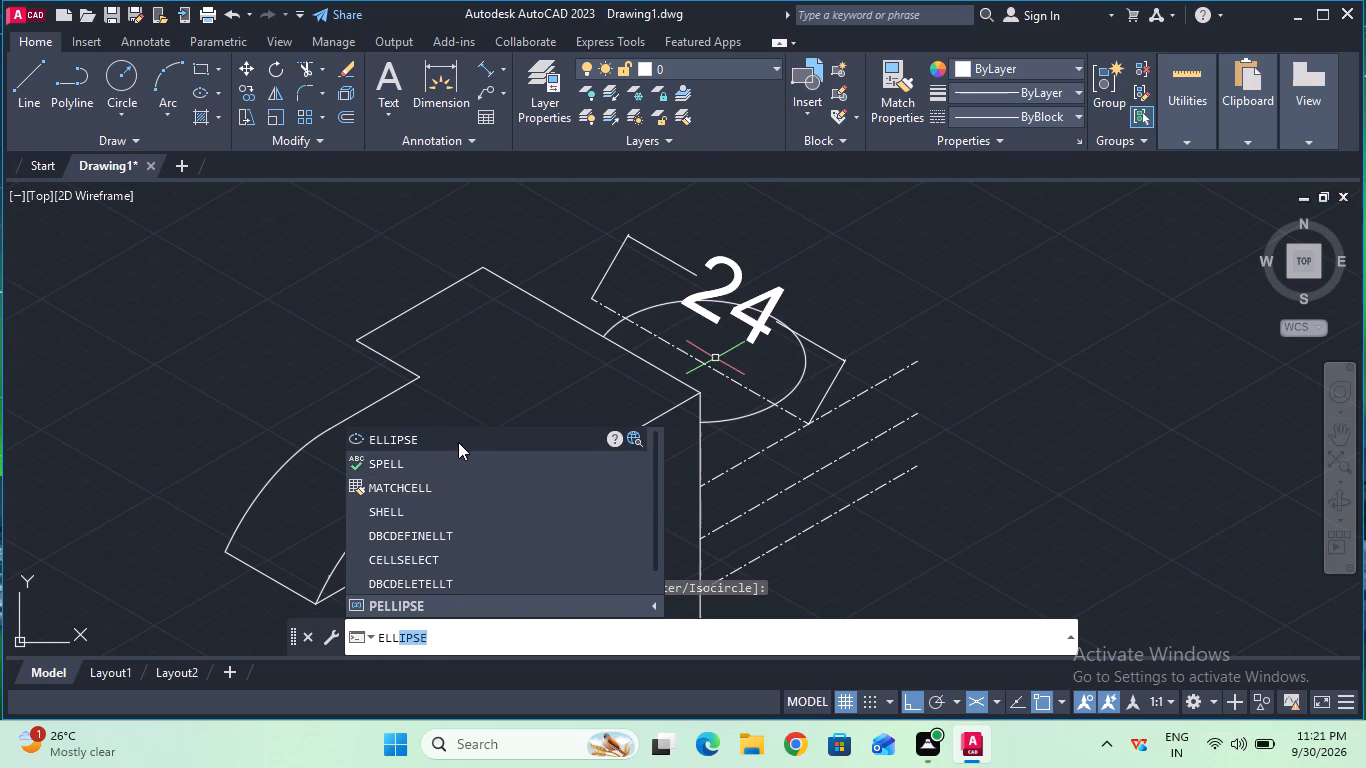
click(458, 442)
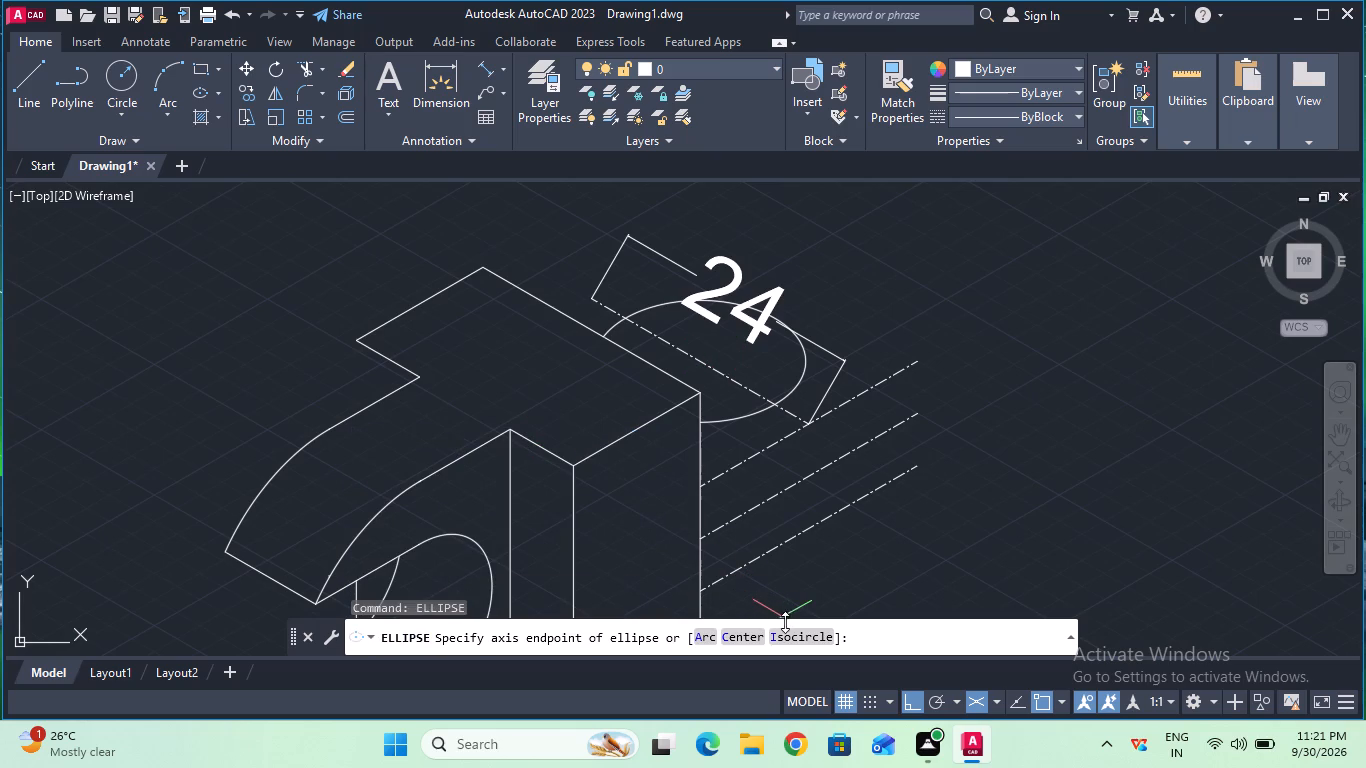
click(790, 634)
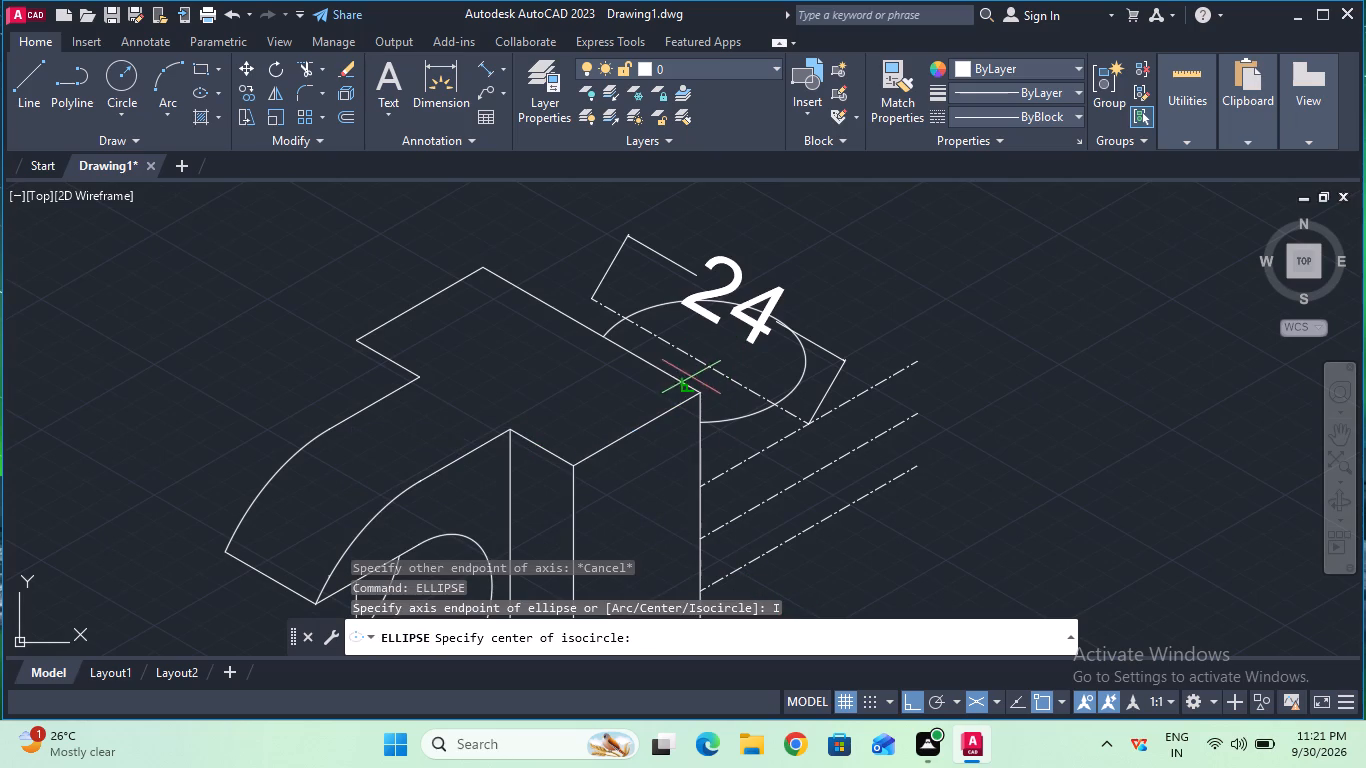
click(706, 362)
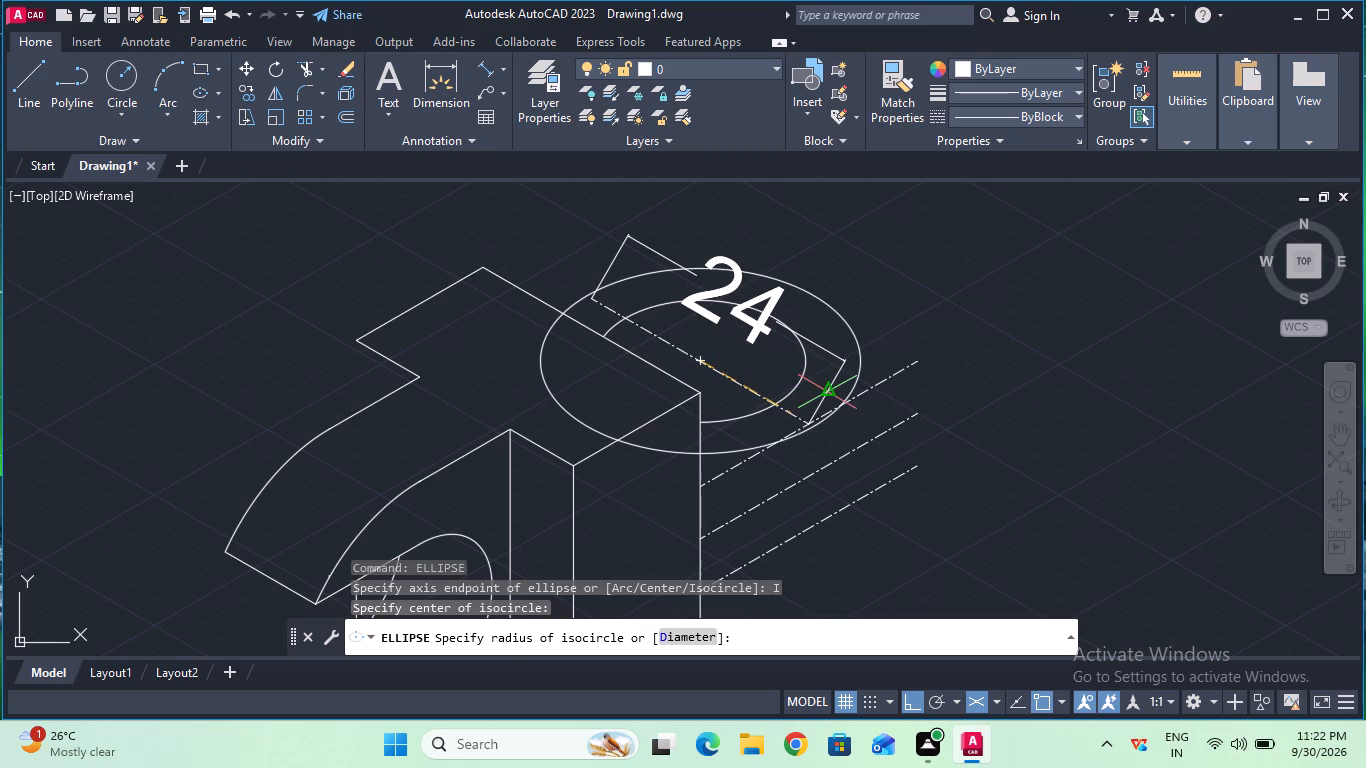
key(1)
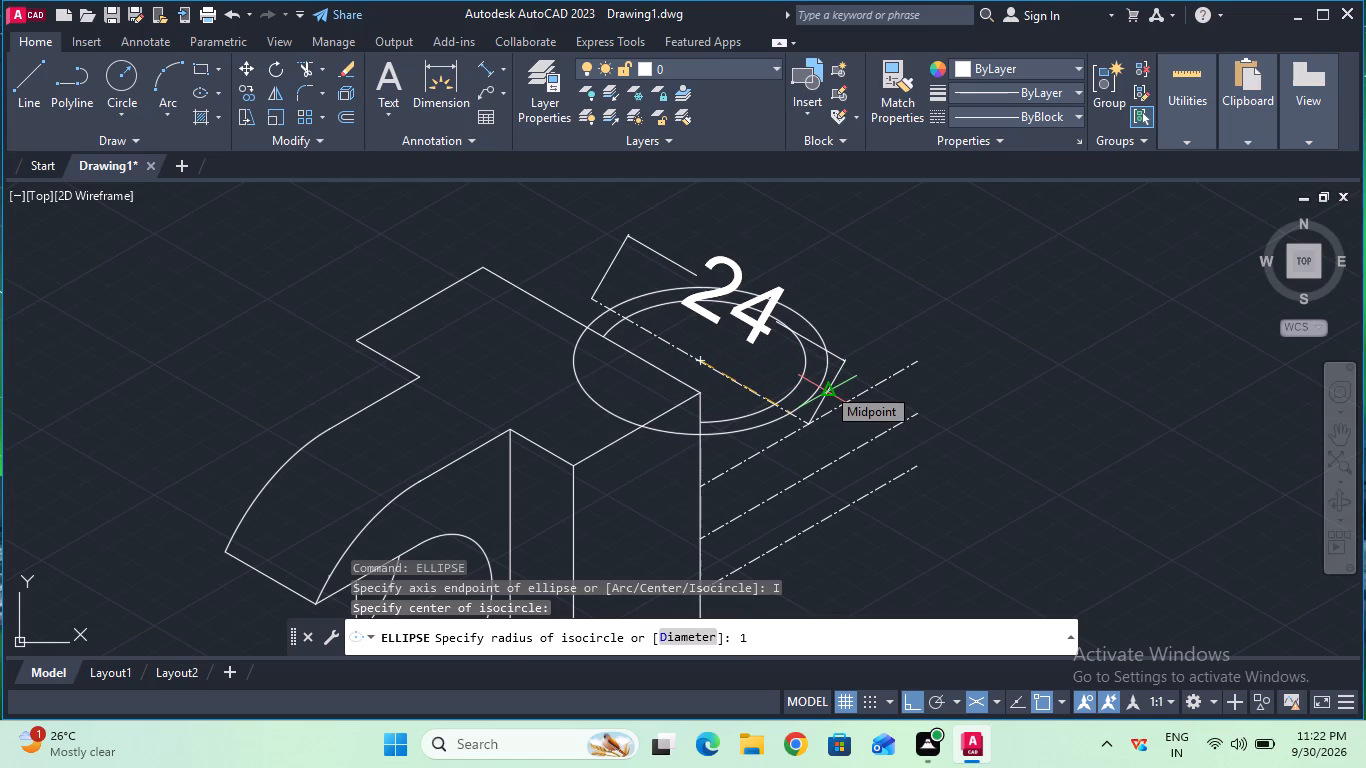
key(2)
key(Return)
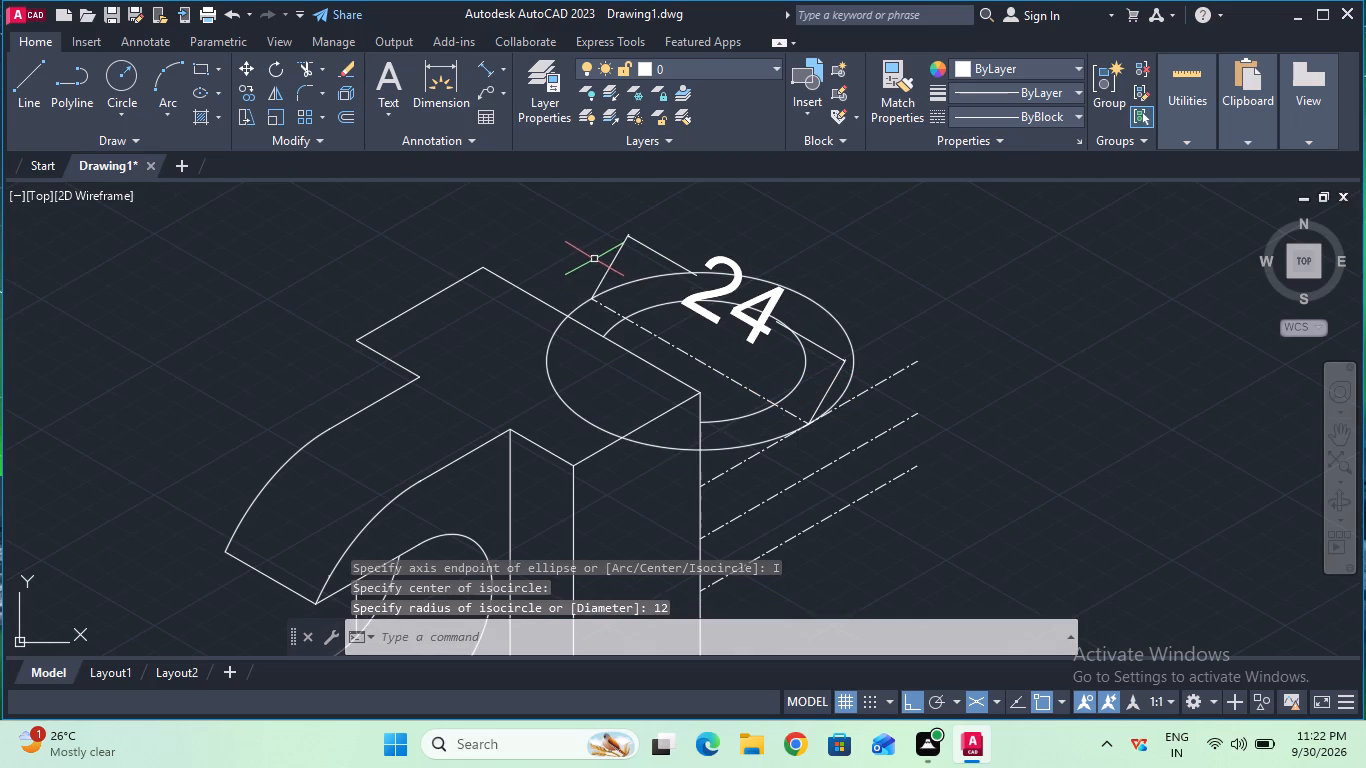
key(Escape)
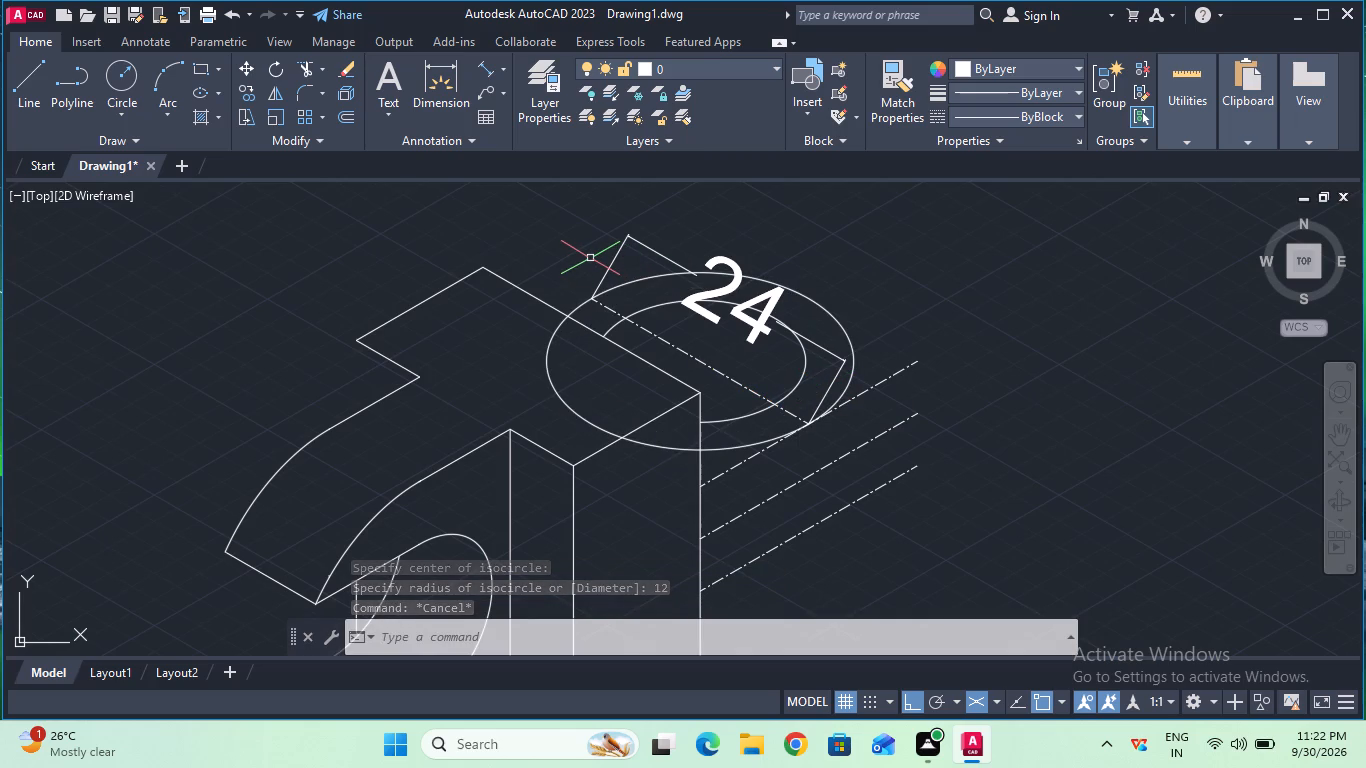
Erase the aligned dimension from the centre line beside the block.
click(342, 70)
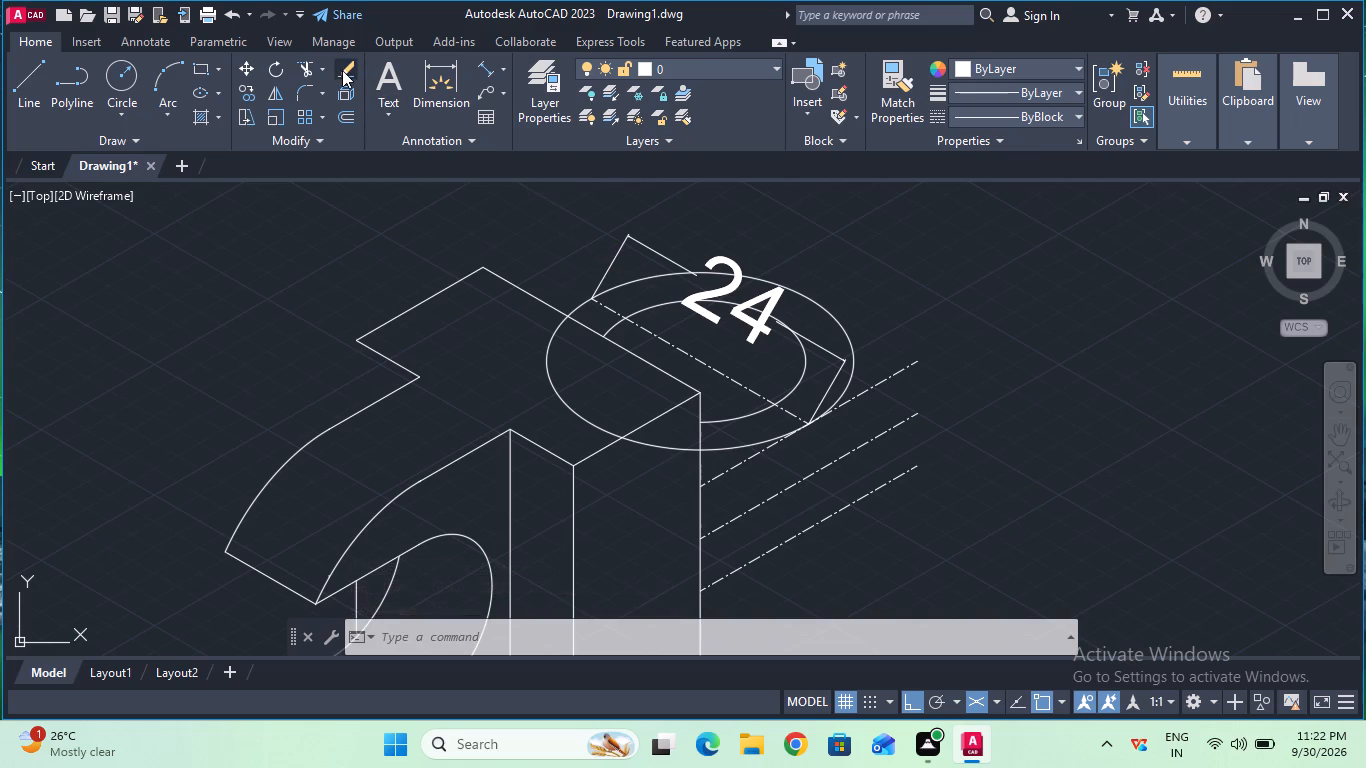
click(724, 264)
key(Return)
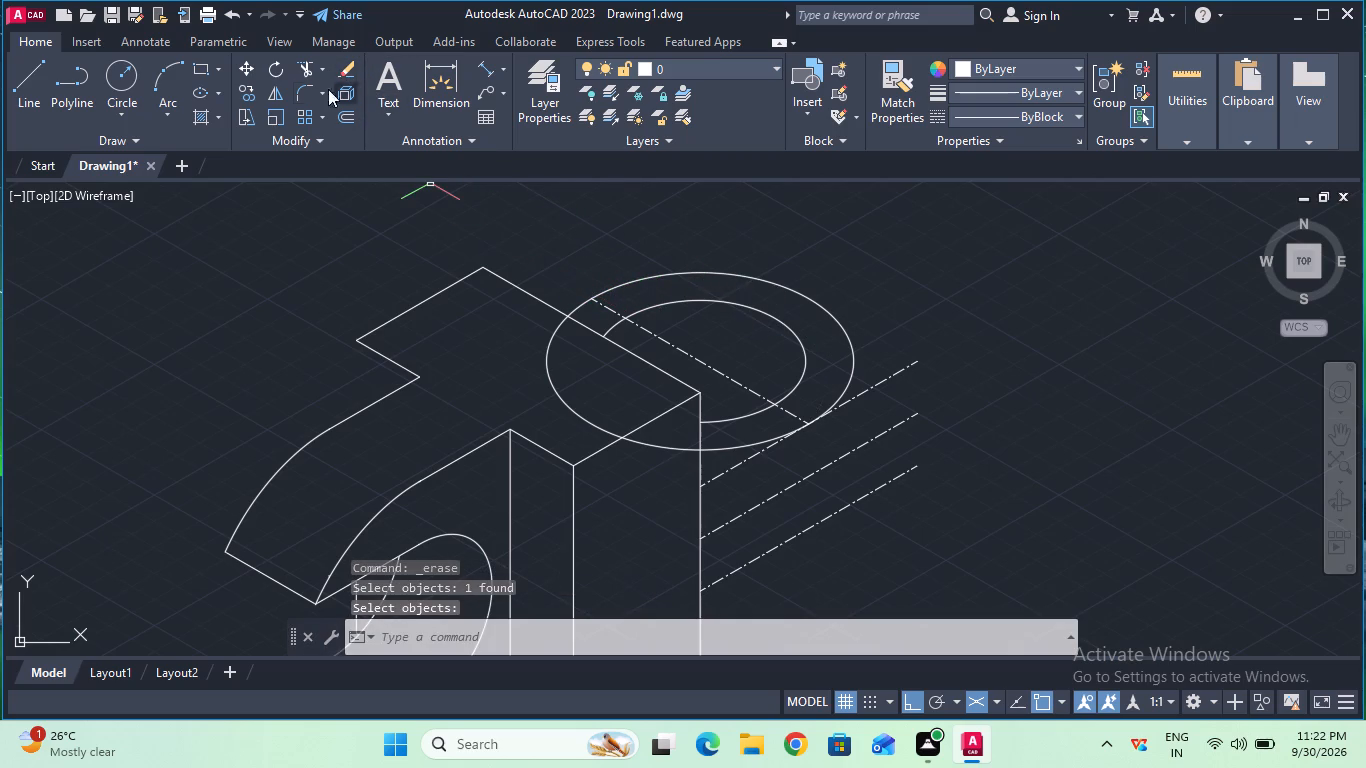
Trim the 12 mm radius isocircle where it overlaps the block and between the block's vertical edge and the centre line's front end.
click(306, 71)
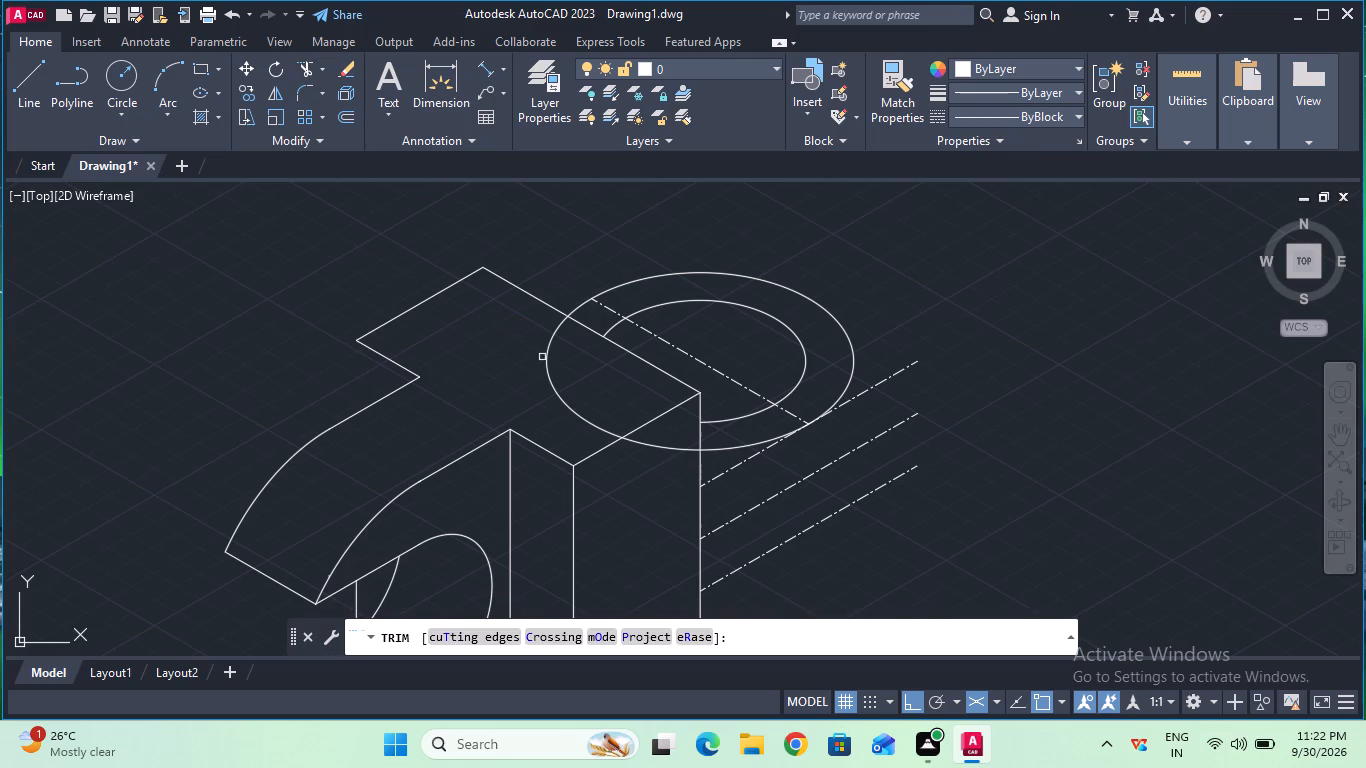
click(547, 358)
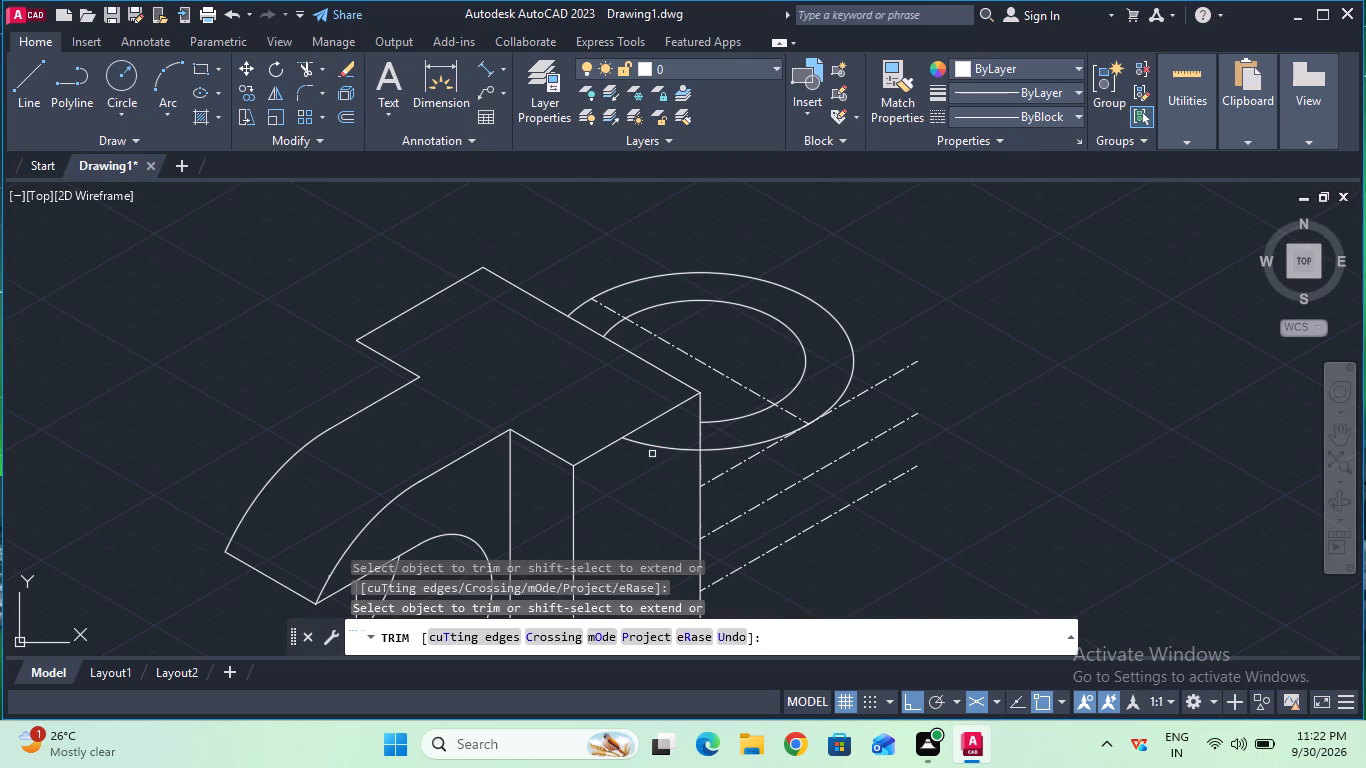
click(655, 449)
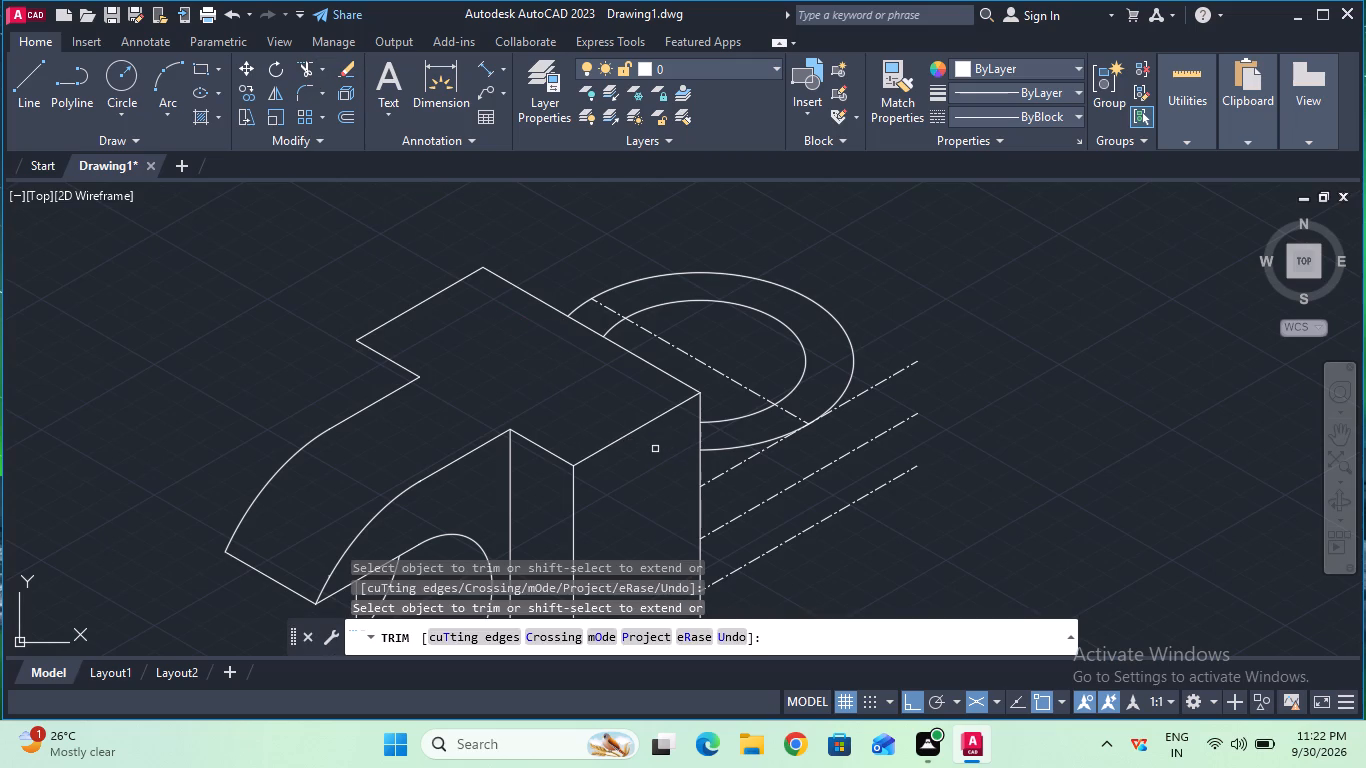
click(736, 446)
key(Escape)
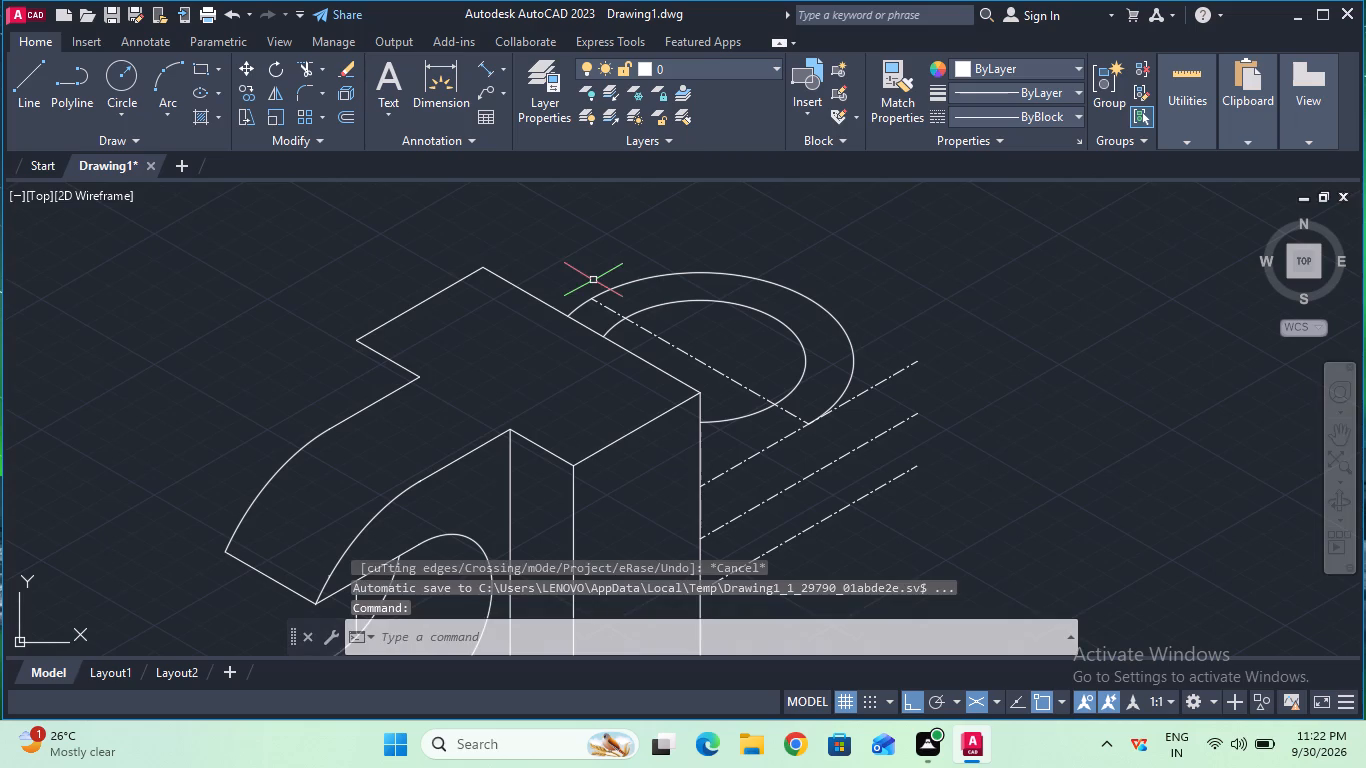
Draw a 5 mm line from the back end of the centre line across the block's long top edge.
click(32, 100)
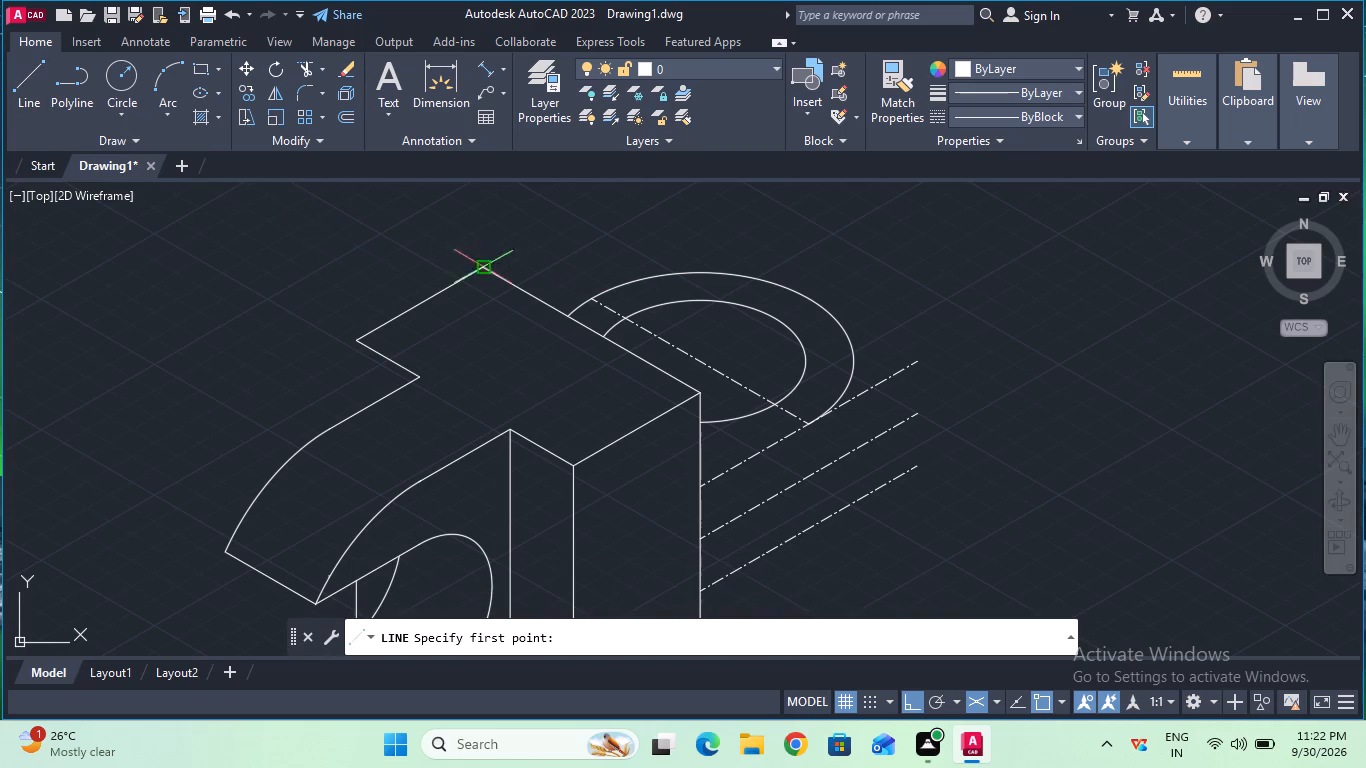
click(590, 294)
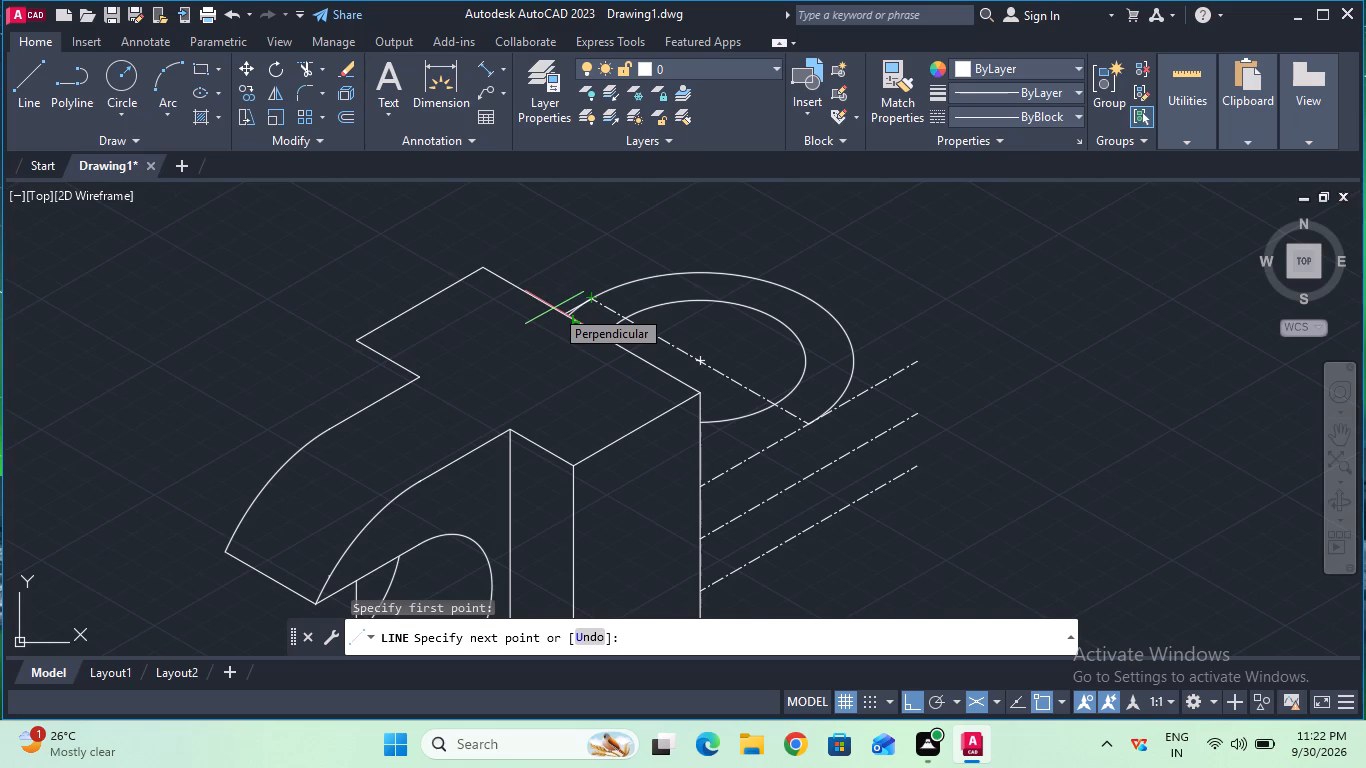
key(5)
key(Return)
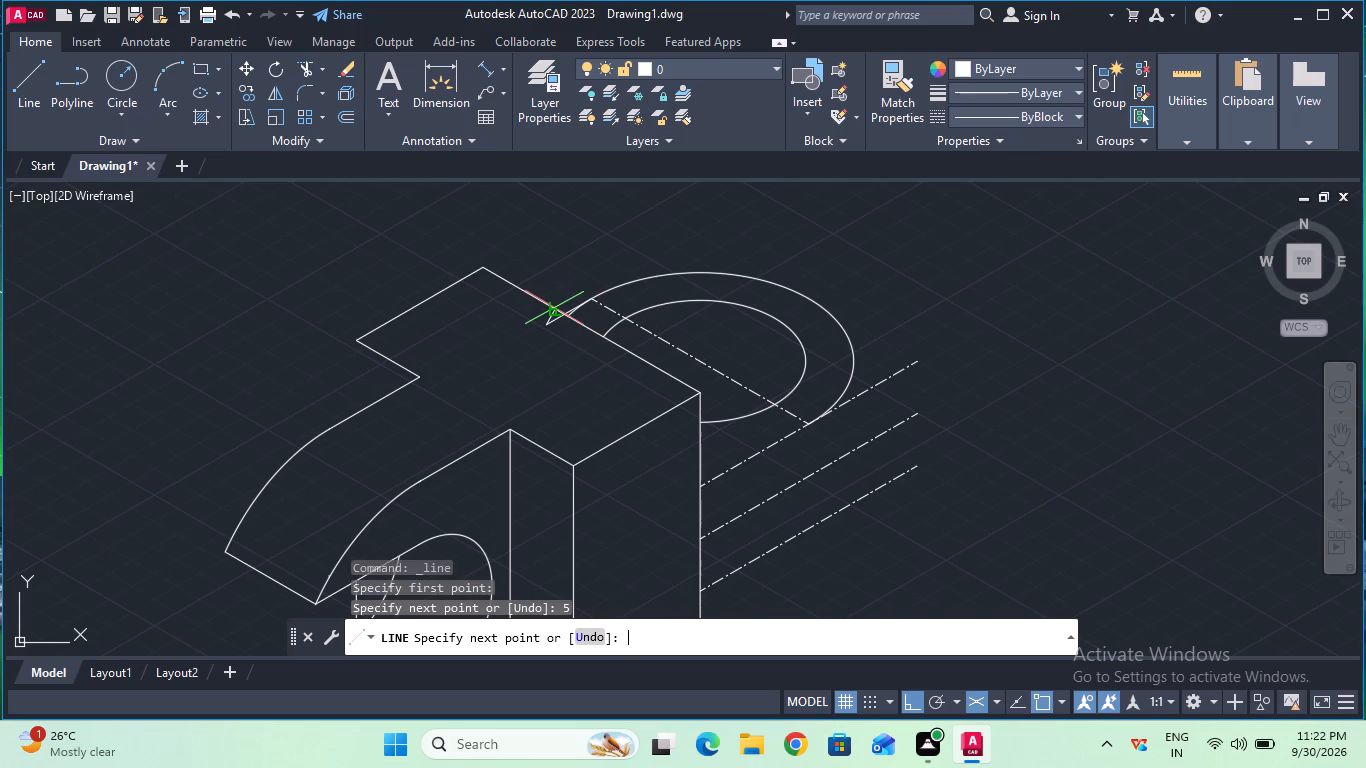
key(Escape)
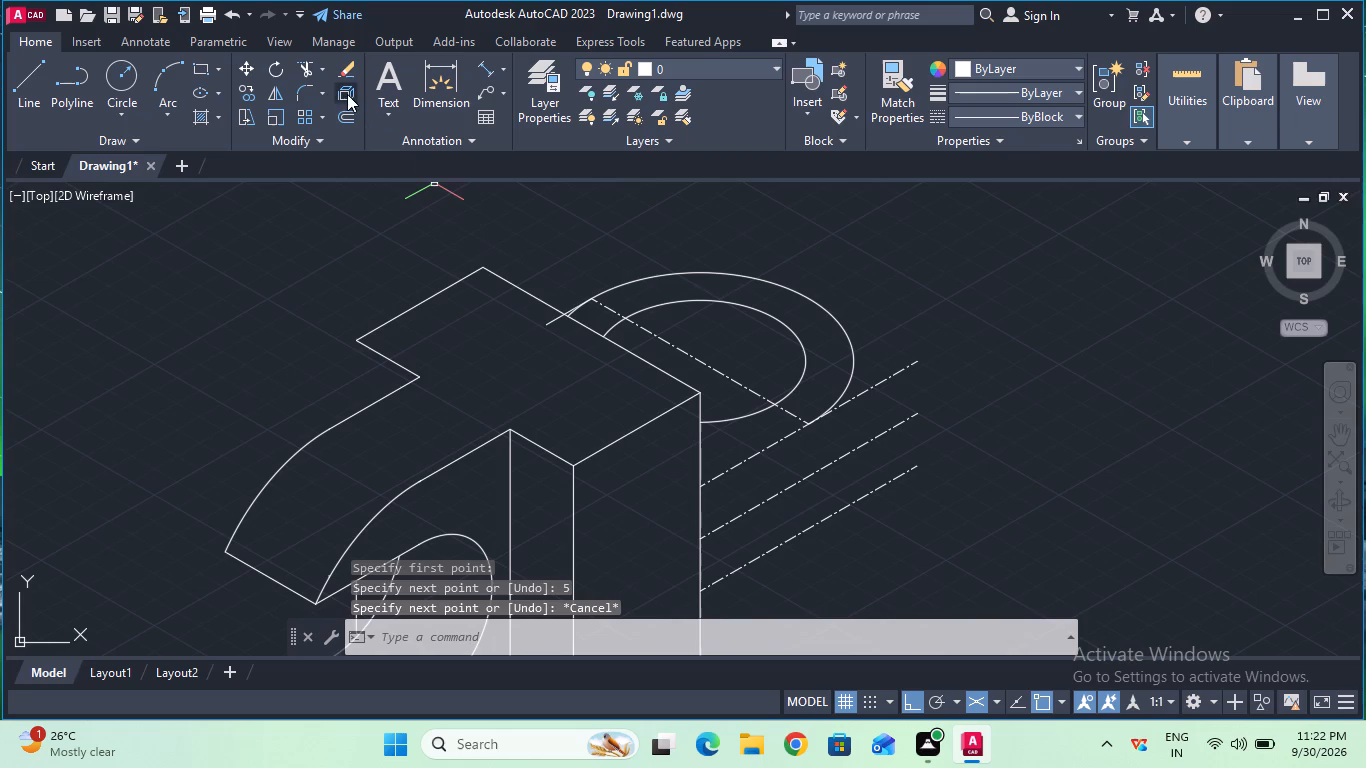
Trim the new line's overhang past the block's top edge and the leftover outer arc piece beside that line.
click(308, 71)
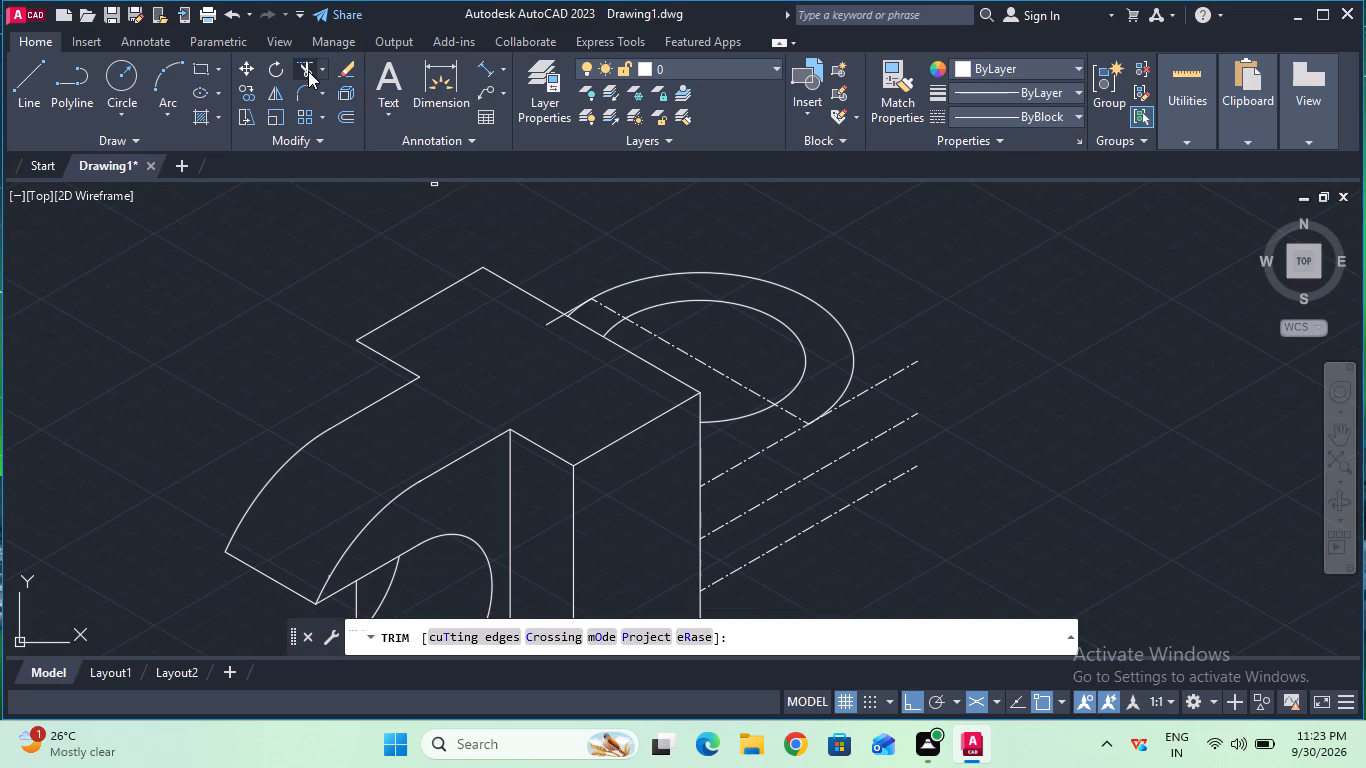
click(551, 324)
ctrl+scroll(551, 324, up, 1)
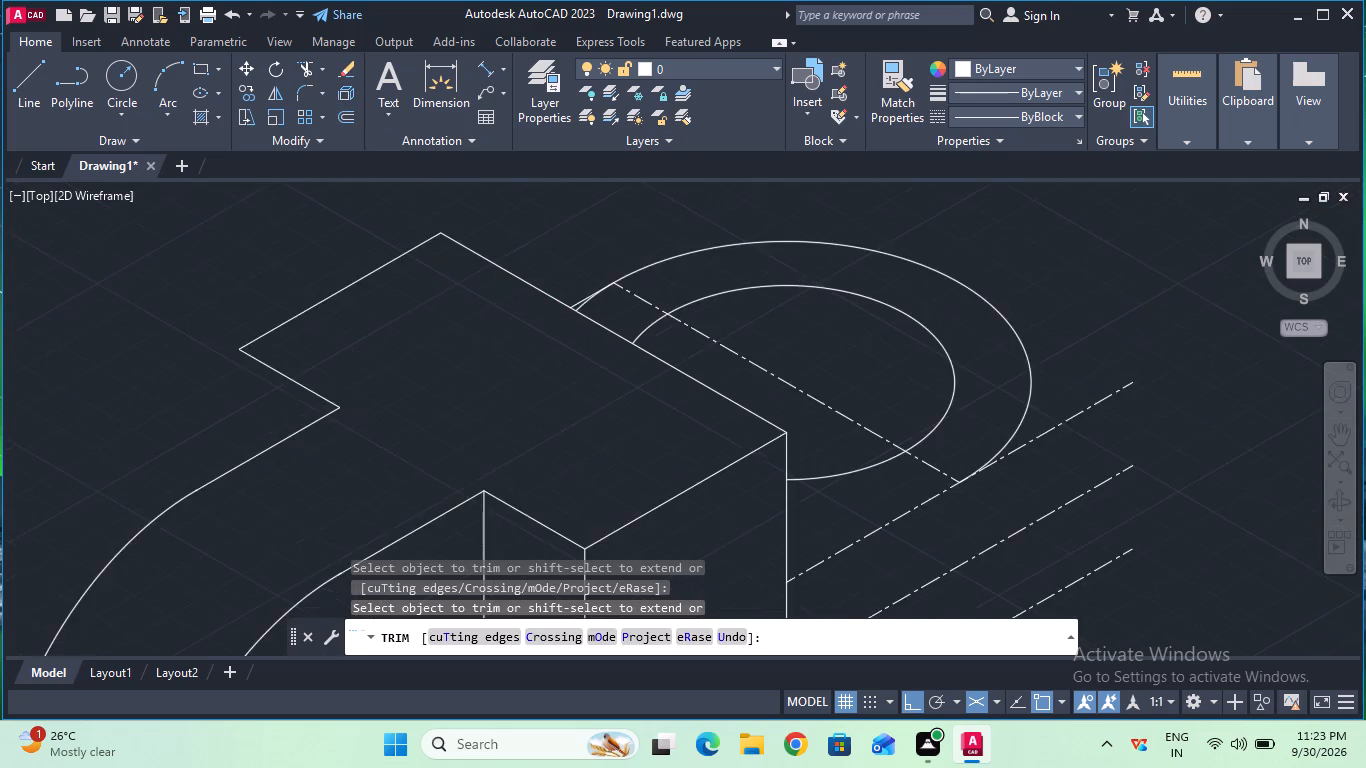
ctrl+scroll(551, 324, up, 2)
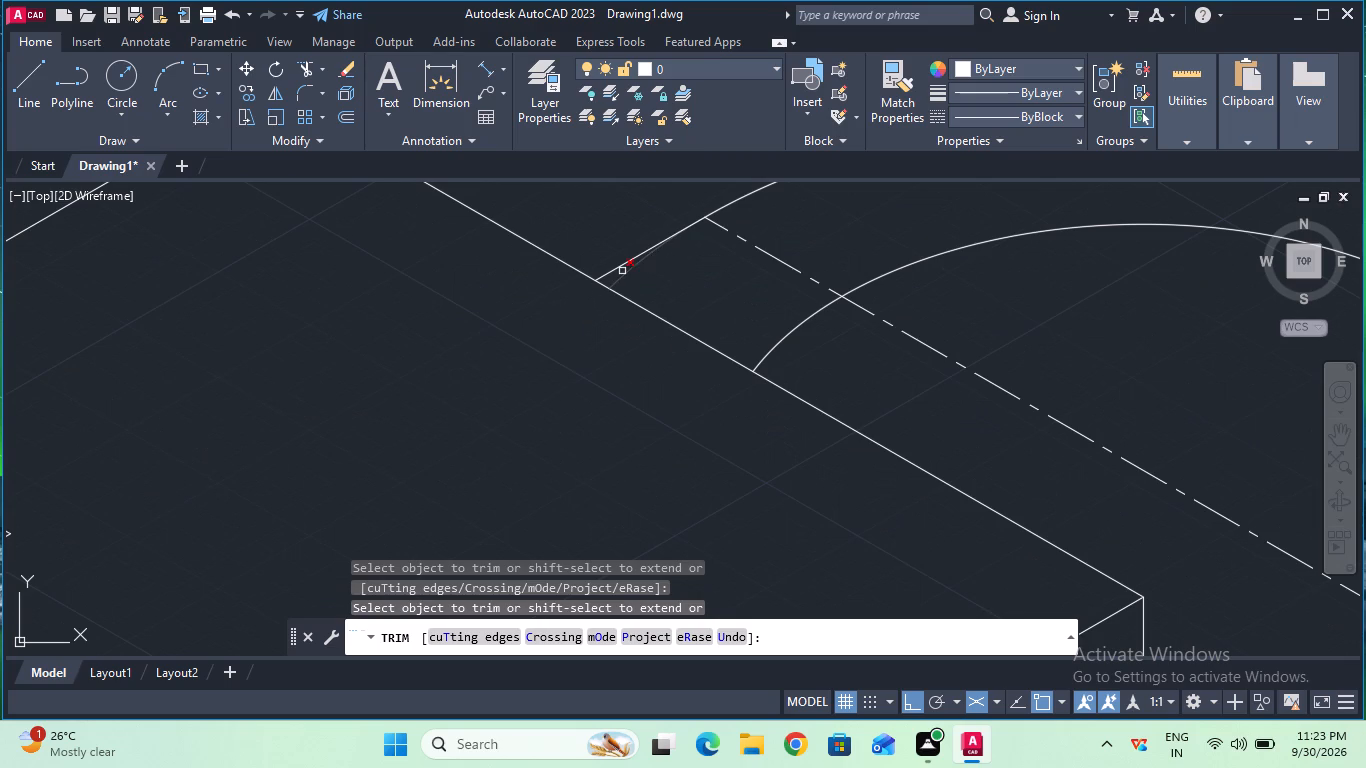
click(622, 271)
ctrl+scroll(622, 271, down, 2)
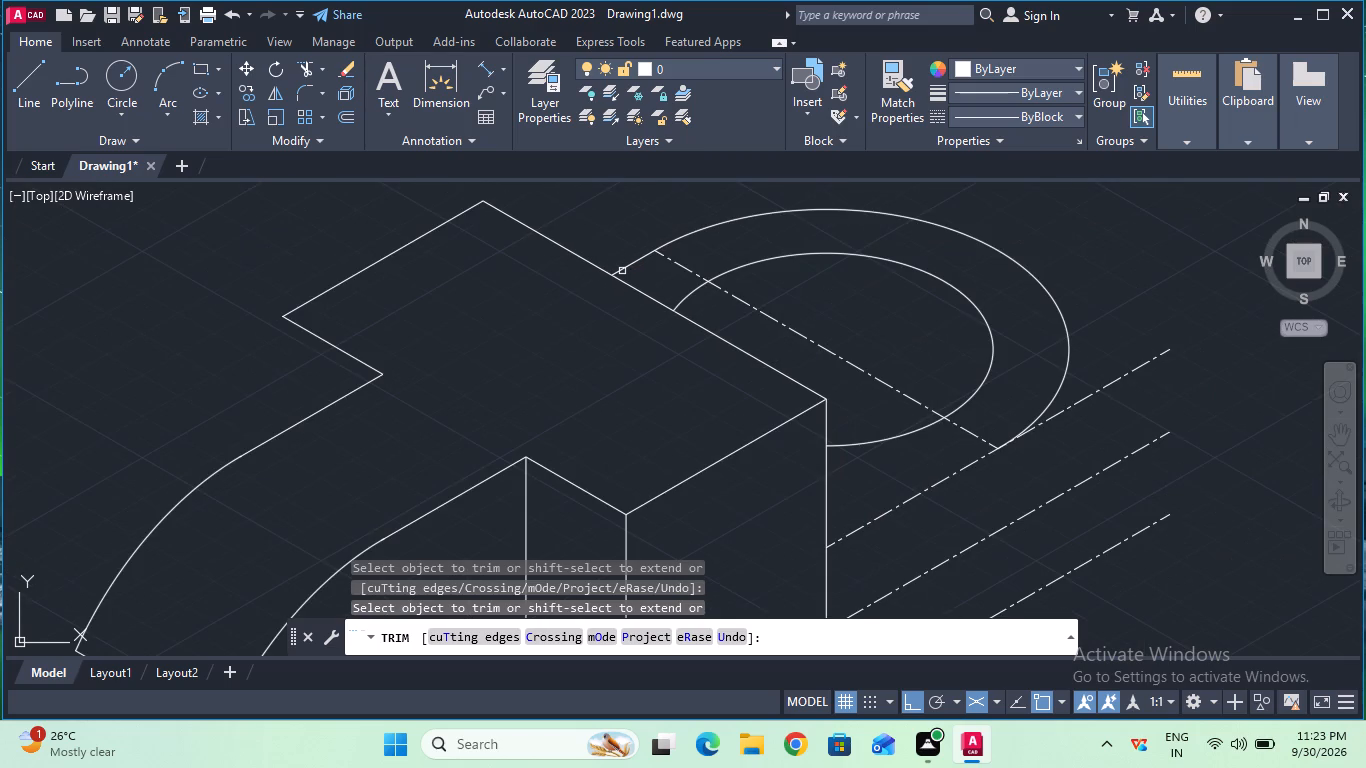
key(Escape)
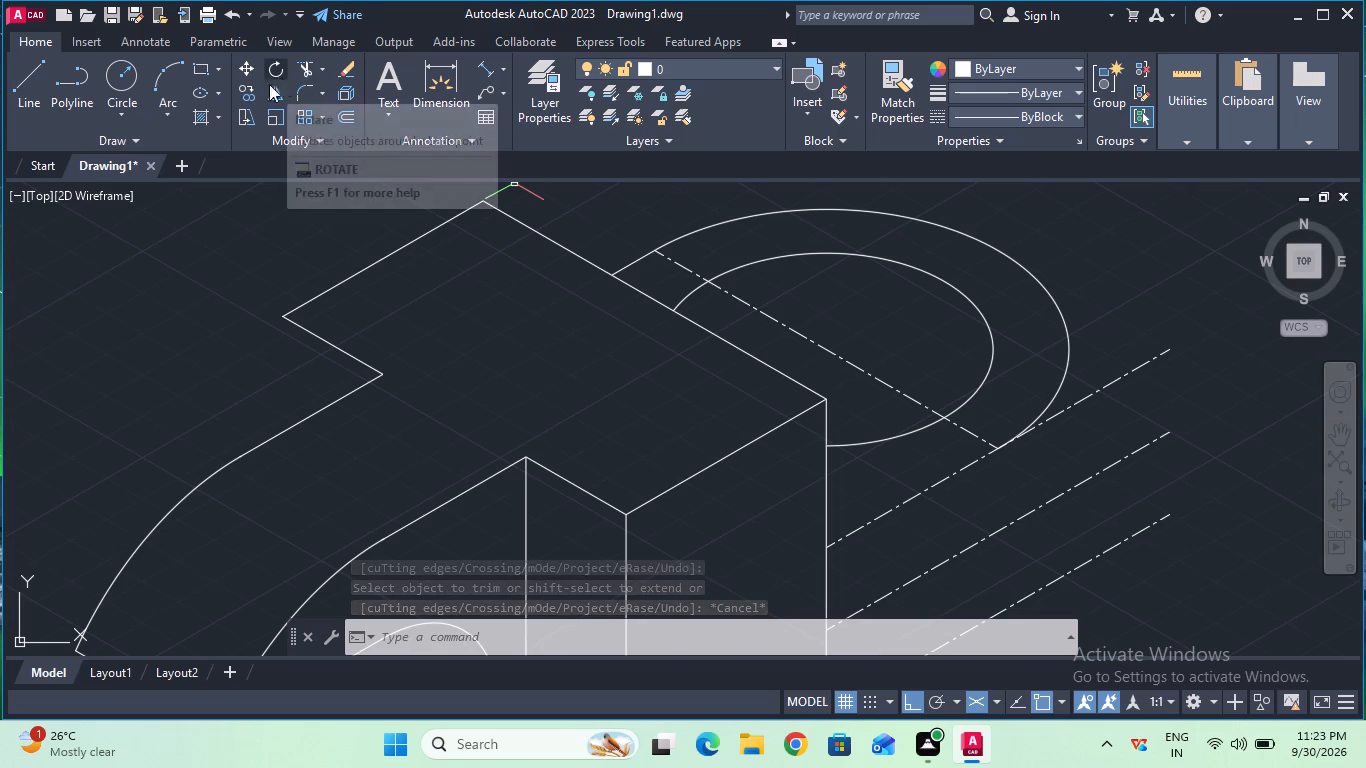
Set the linetype of the uppermost slanted centre line, touching the outer arc's front end, to ByBlock.
click(944, 478)
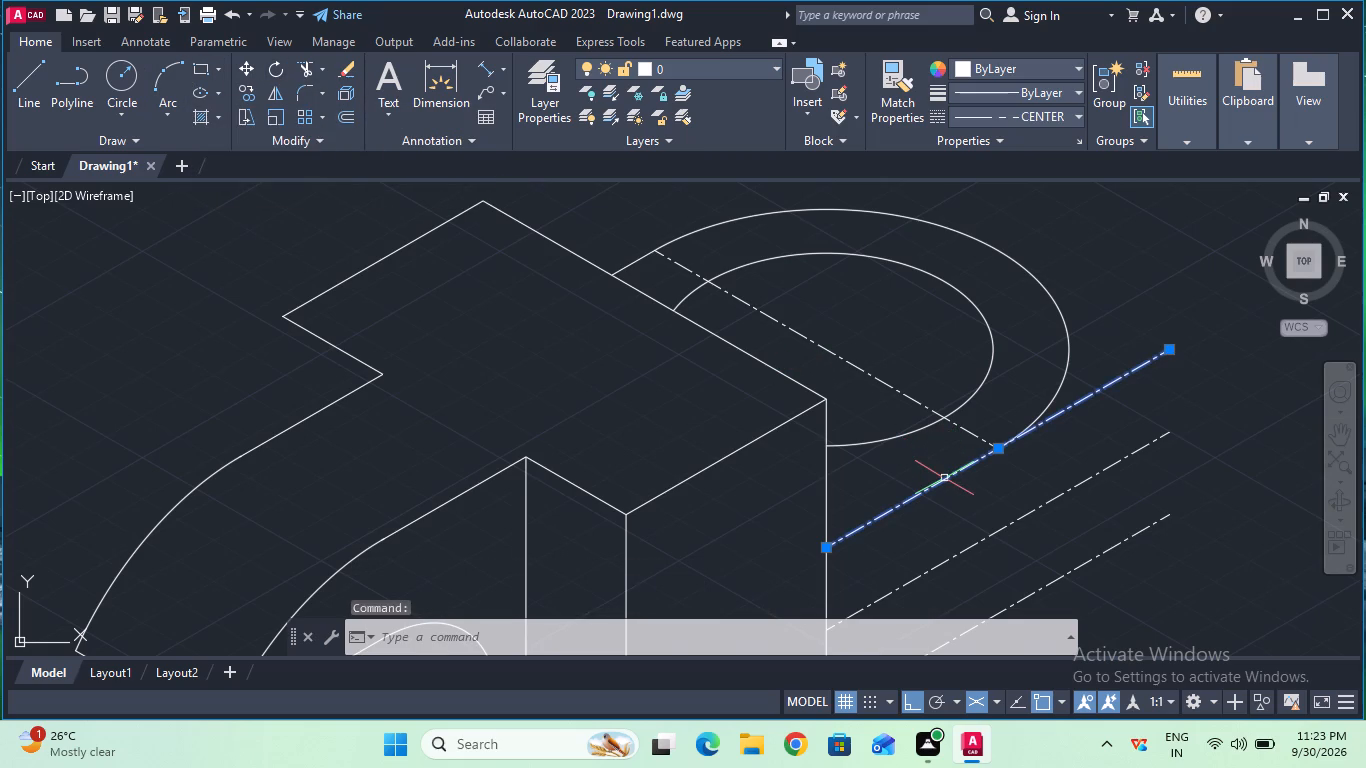
text(pr)
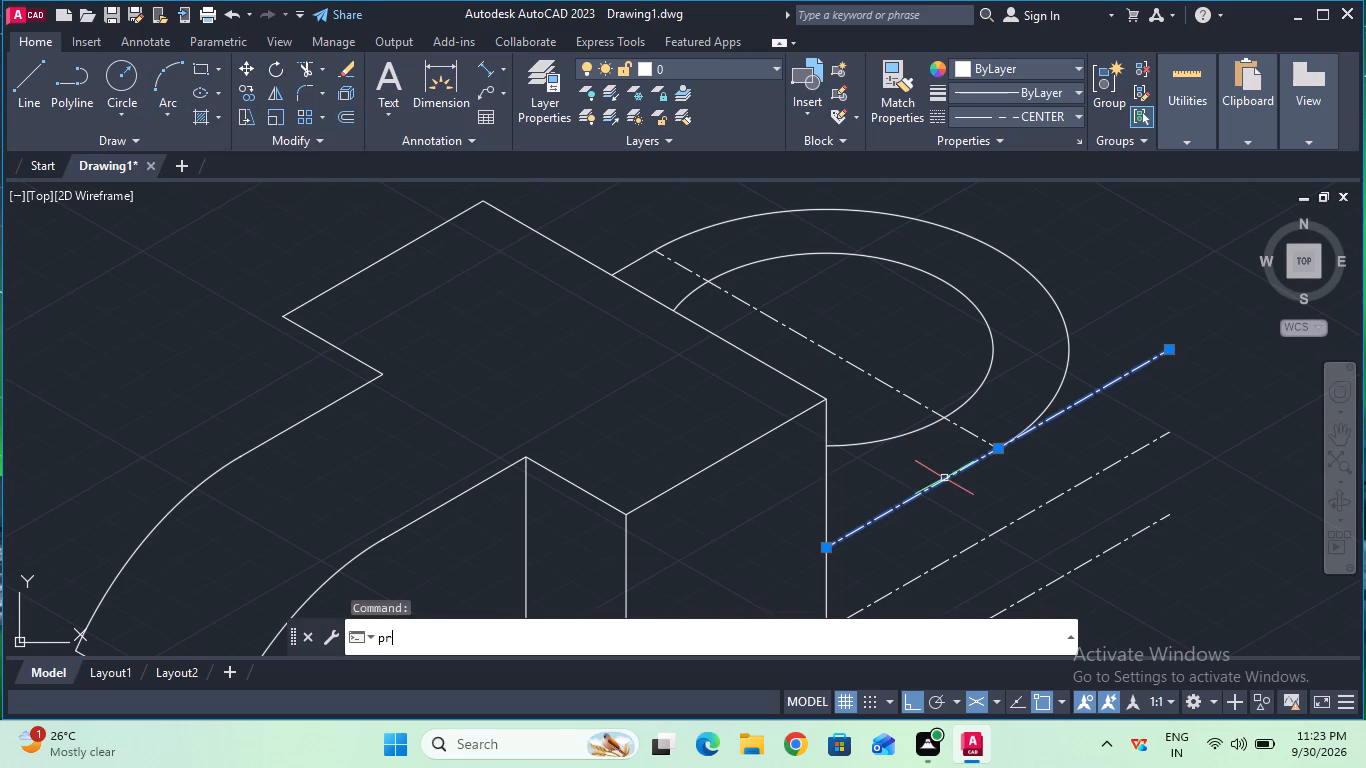
click(561, 440)
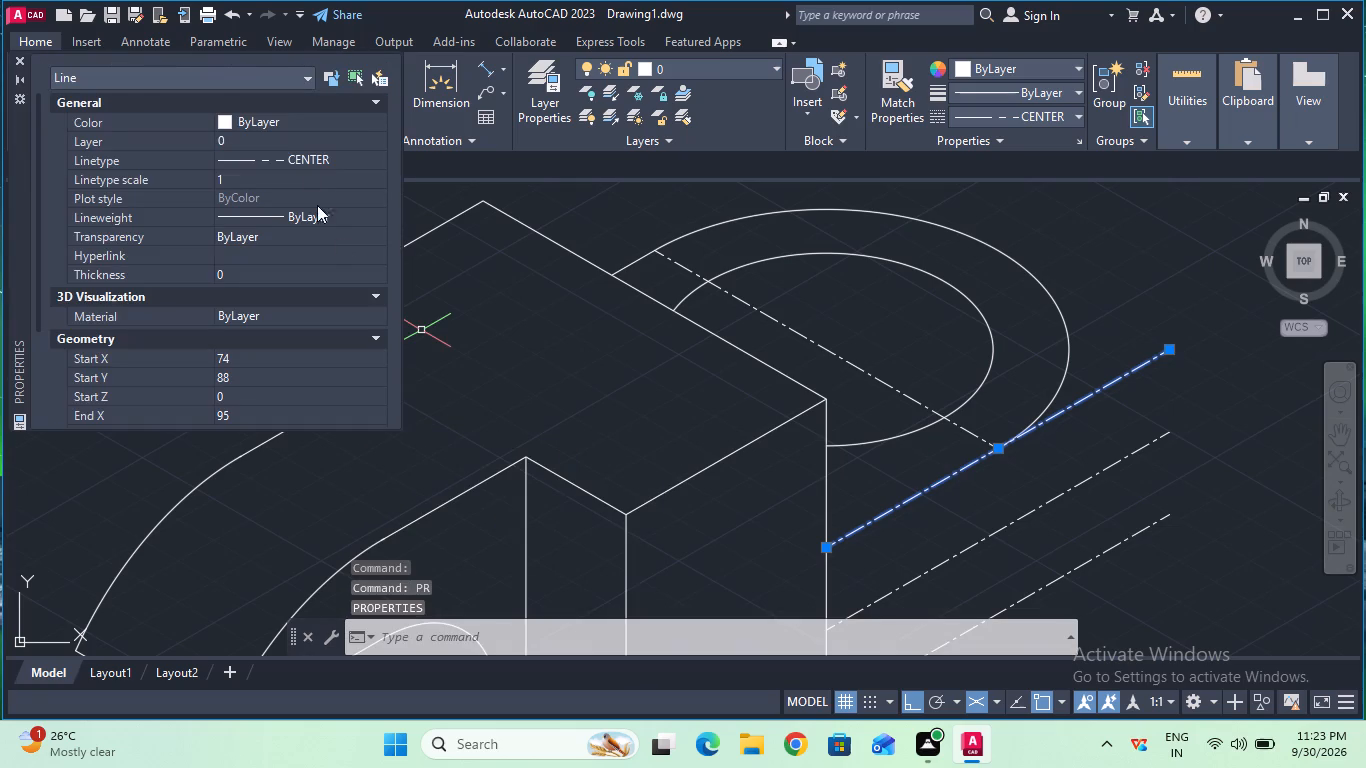
click(307, 154)
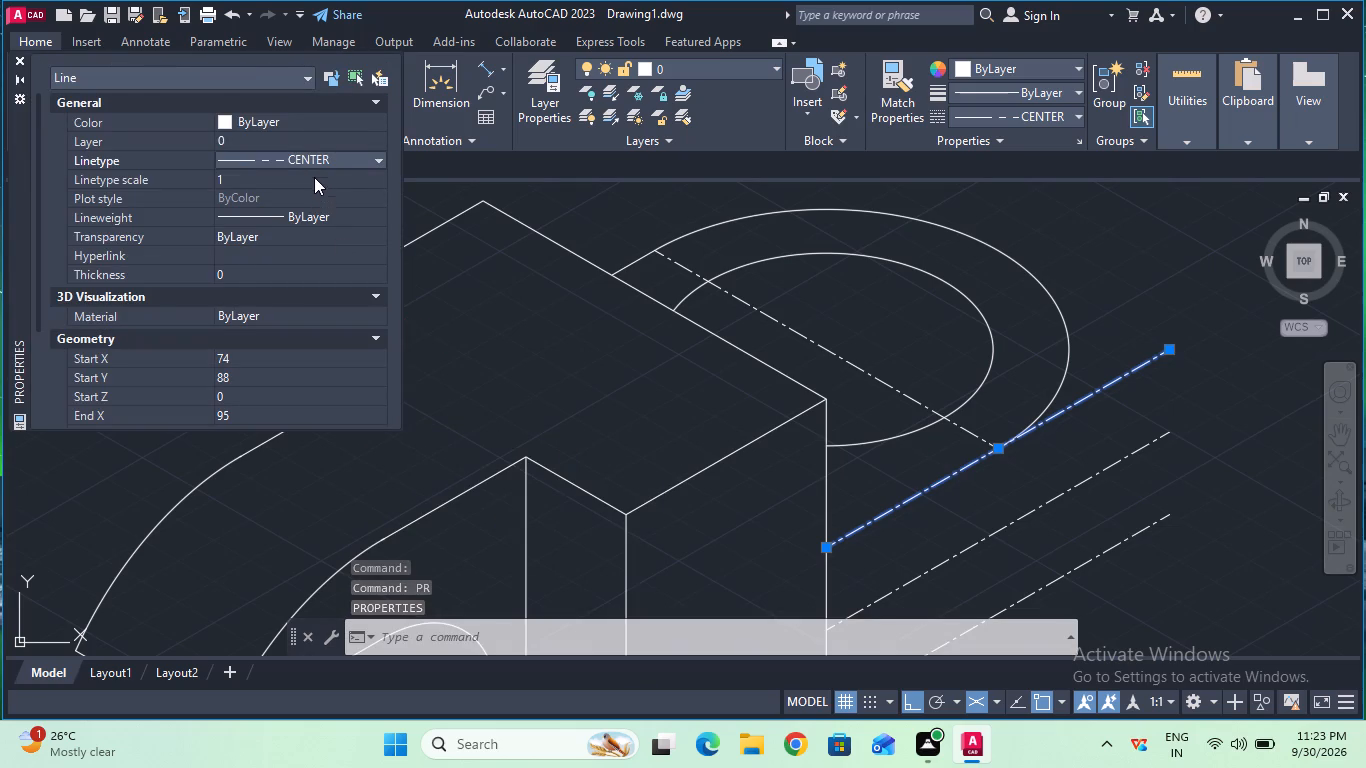
click(312, 161)
click(316, 192)
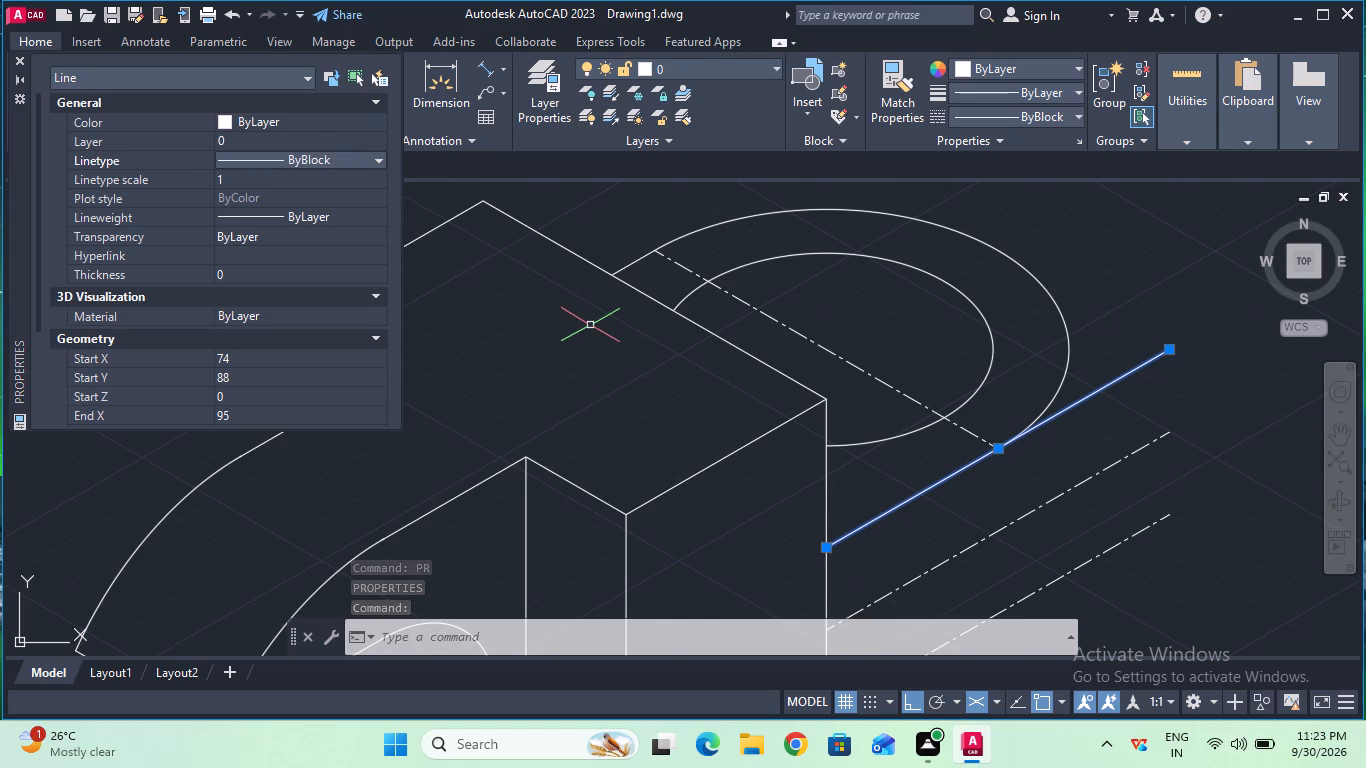
key(Escape)
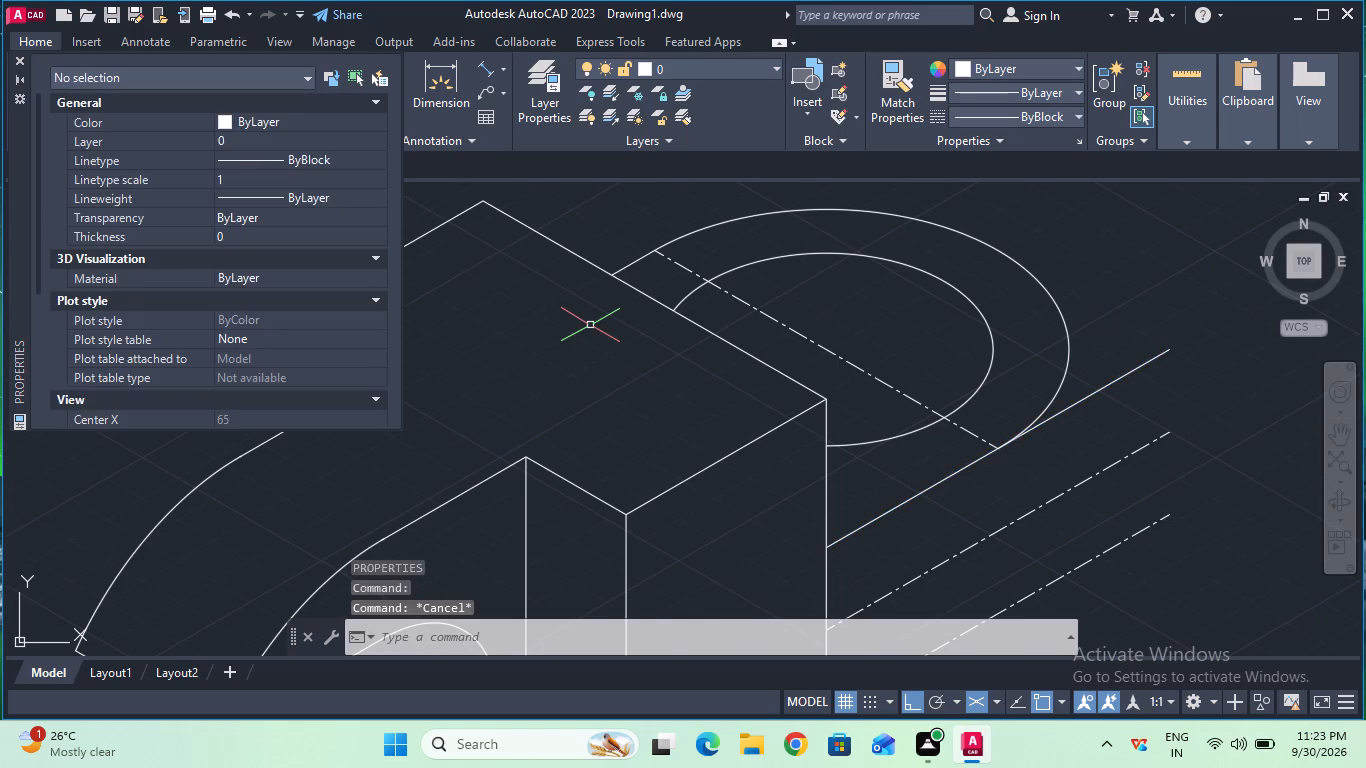
click(19, 57)
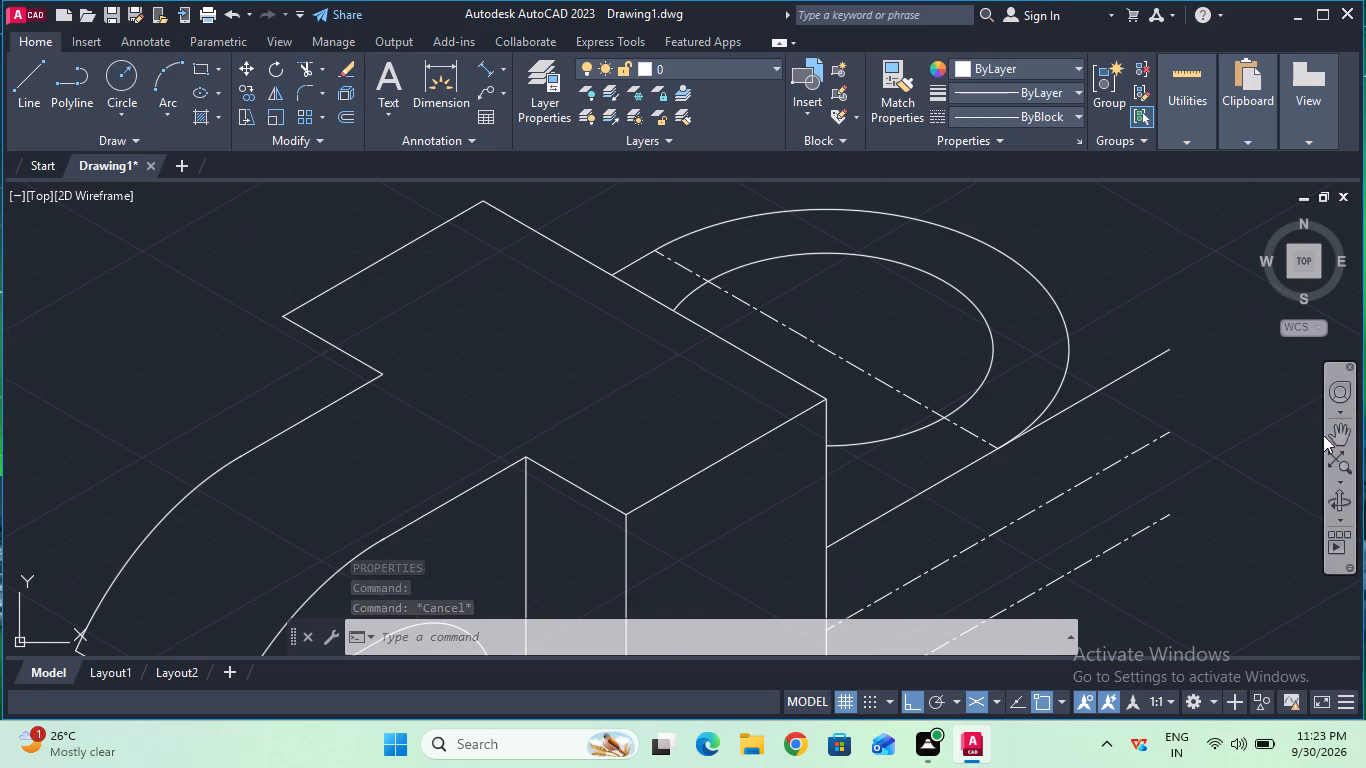
Trim the solid slanted line where it extends beyond the outer arc's front end.
click(1350, 429)
drag(1300, 453, 1265, 367)
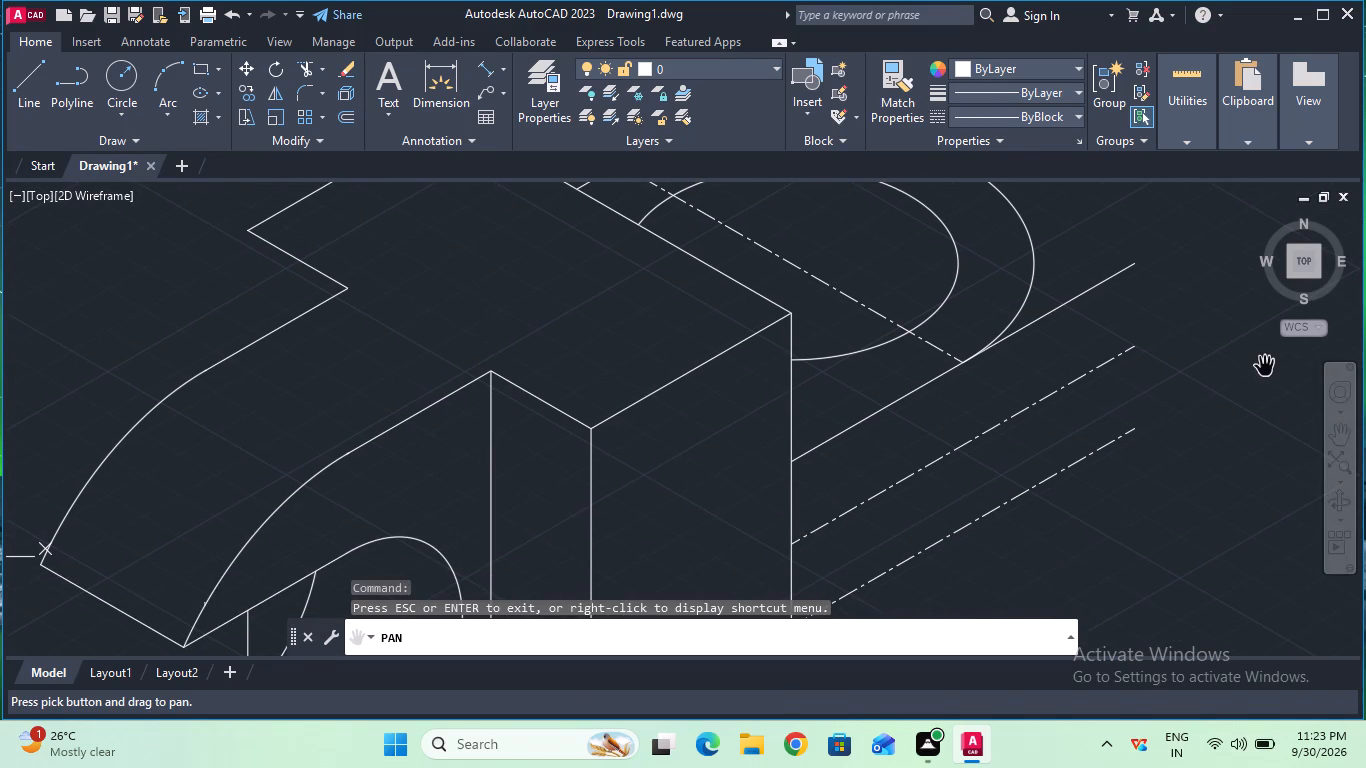
key(Escape)
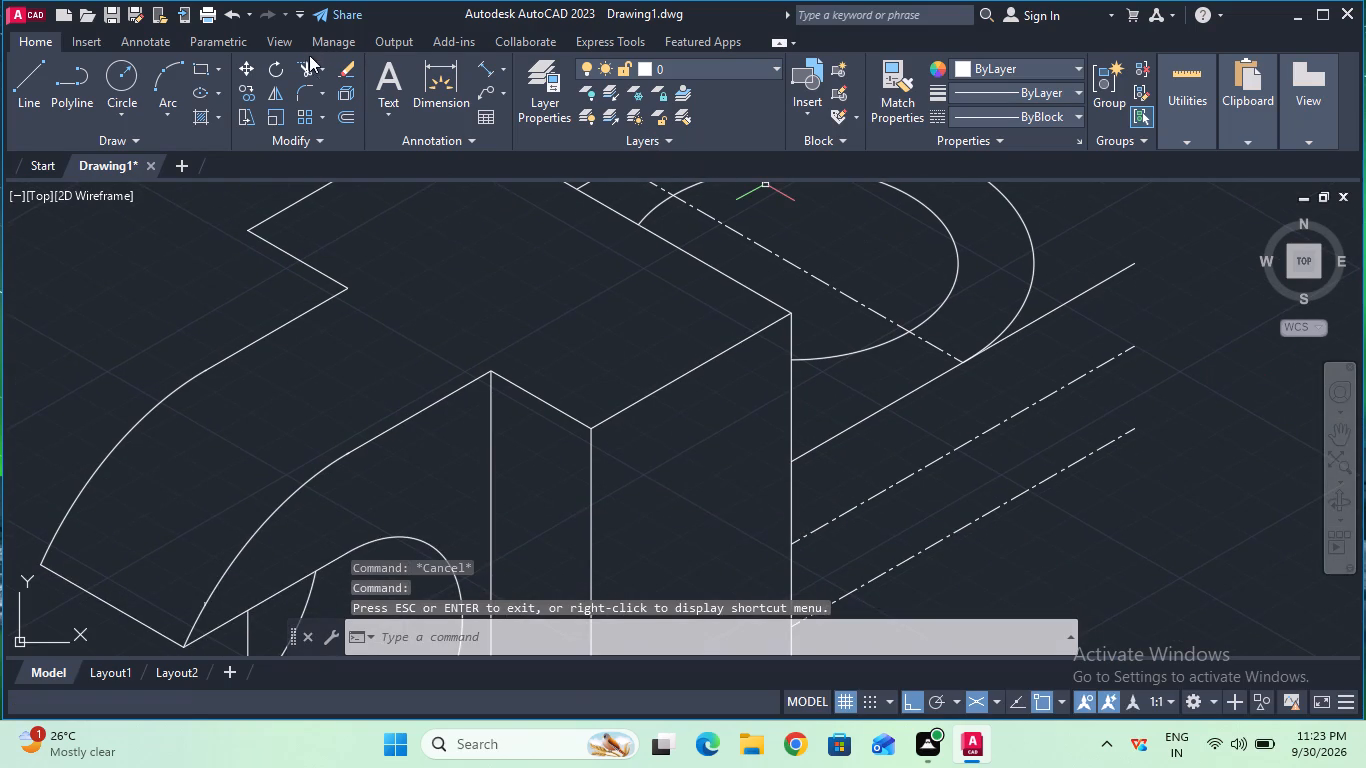
click(304, 64)
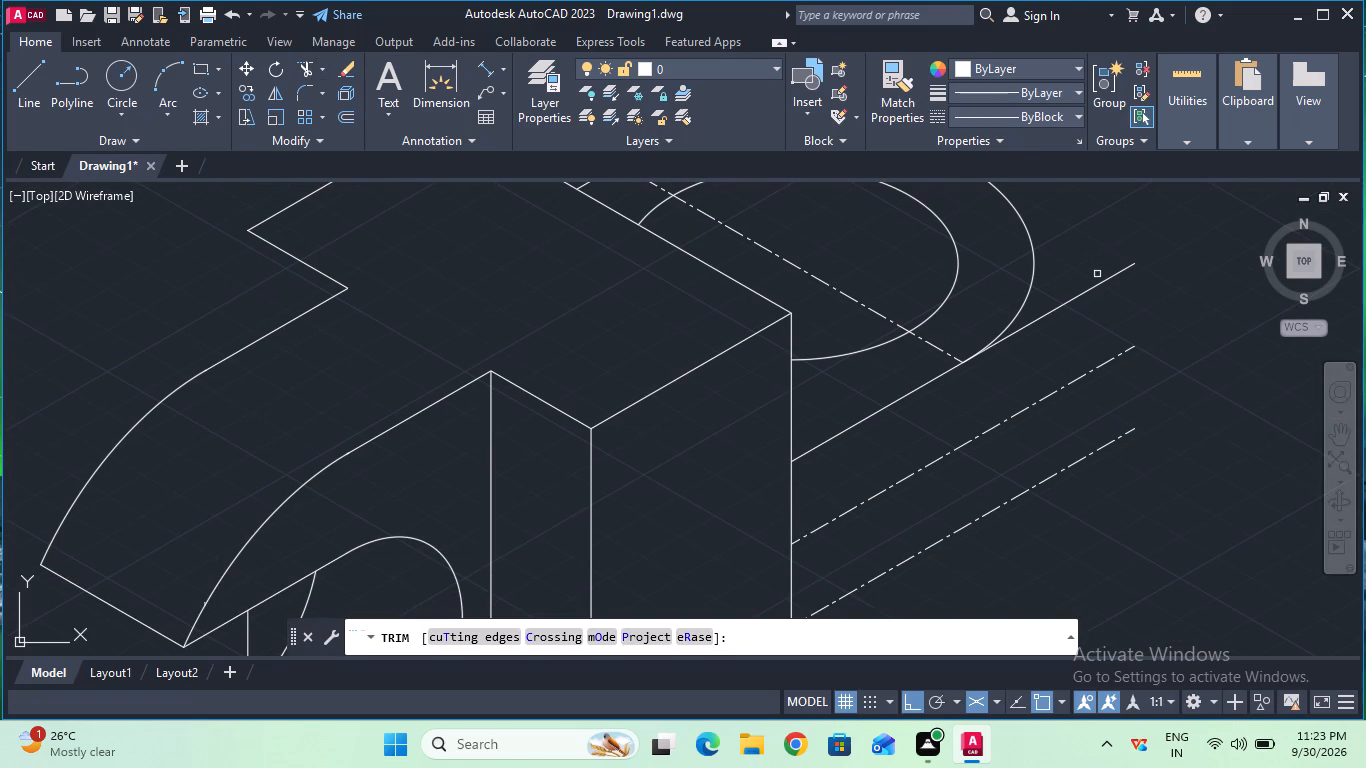
click(1103, 285)
key(Escape)
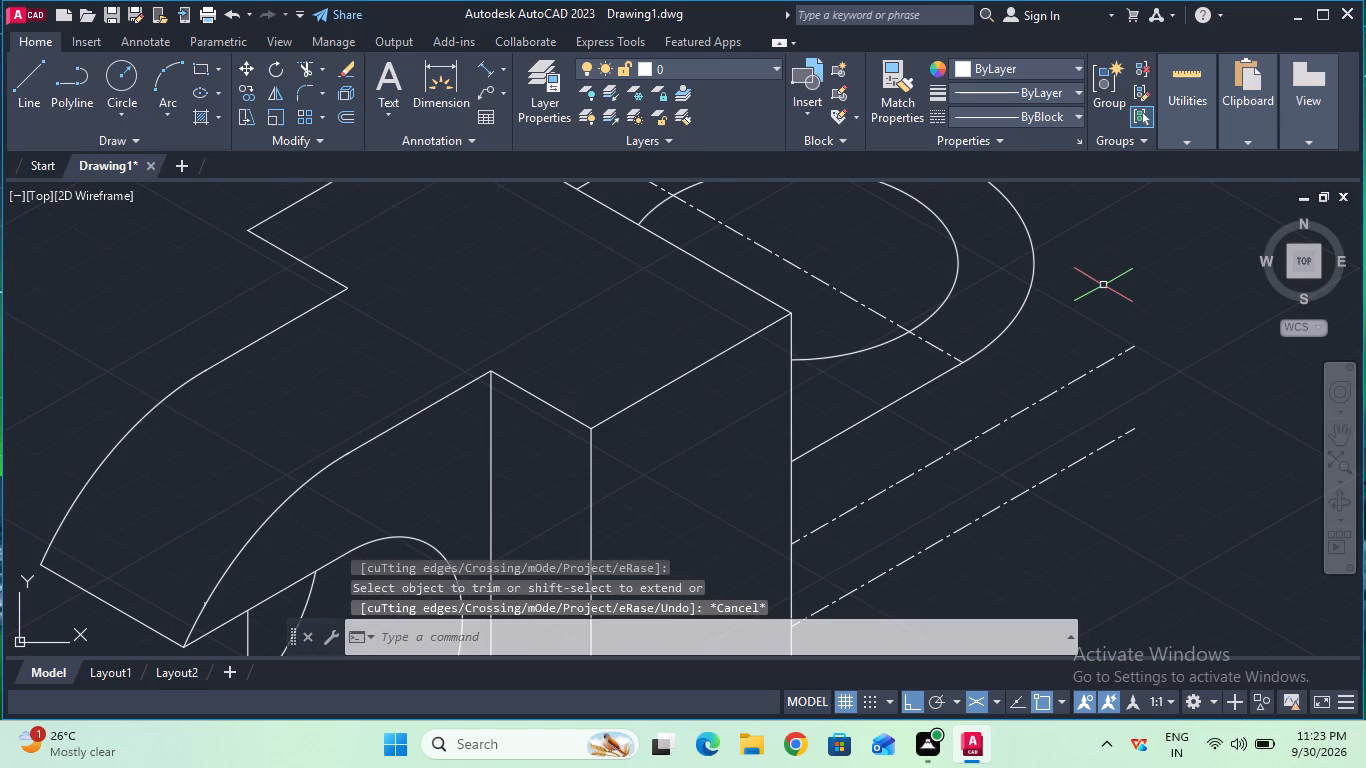
Erase the two remaining slanted centre lines beside the block's vertical edge.
click(1049, 397)
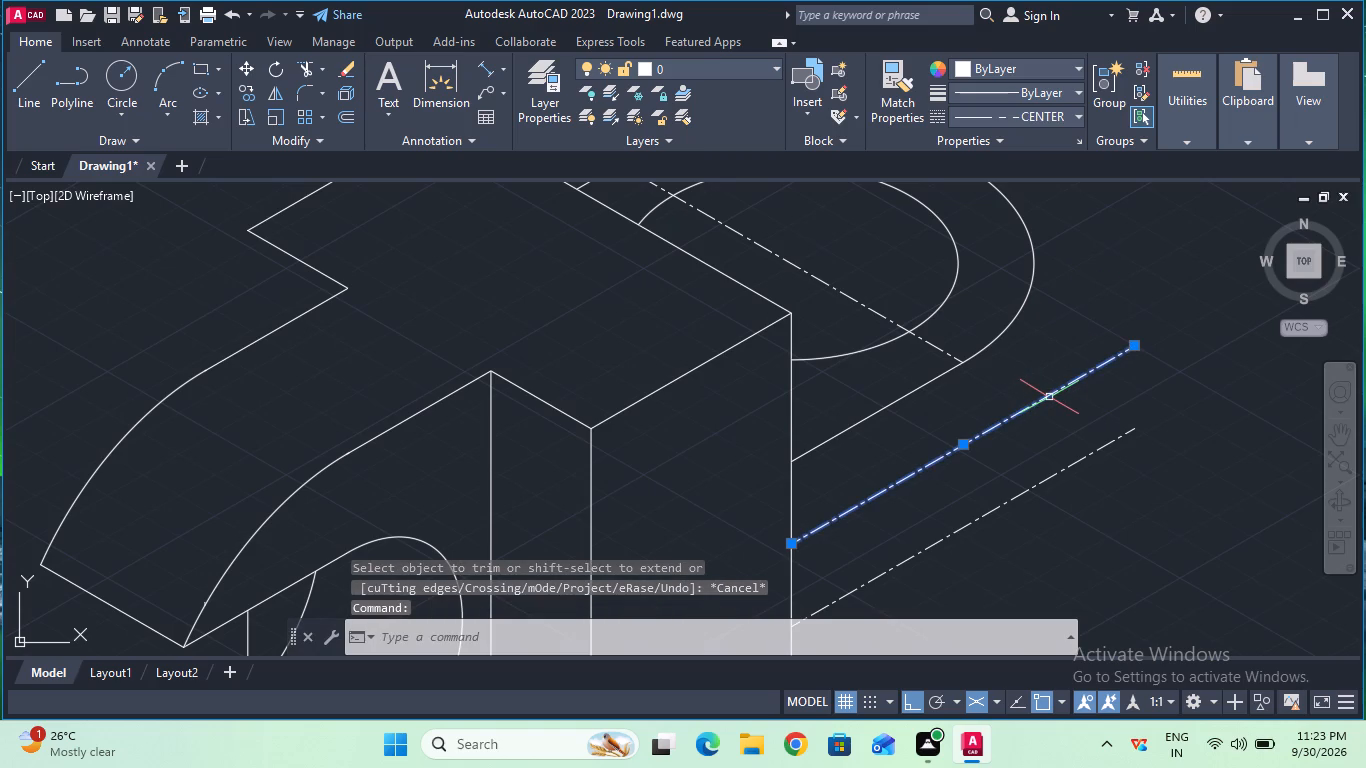
key(Delete)
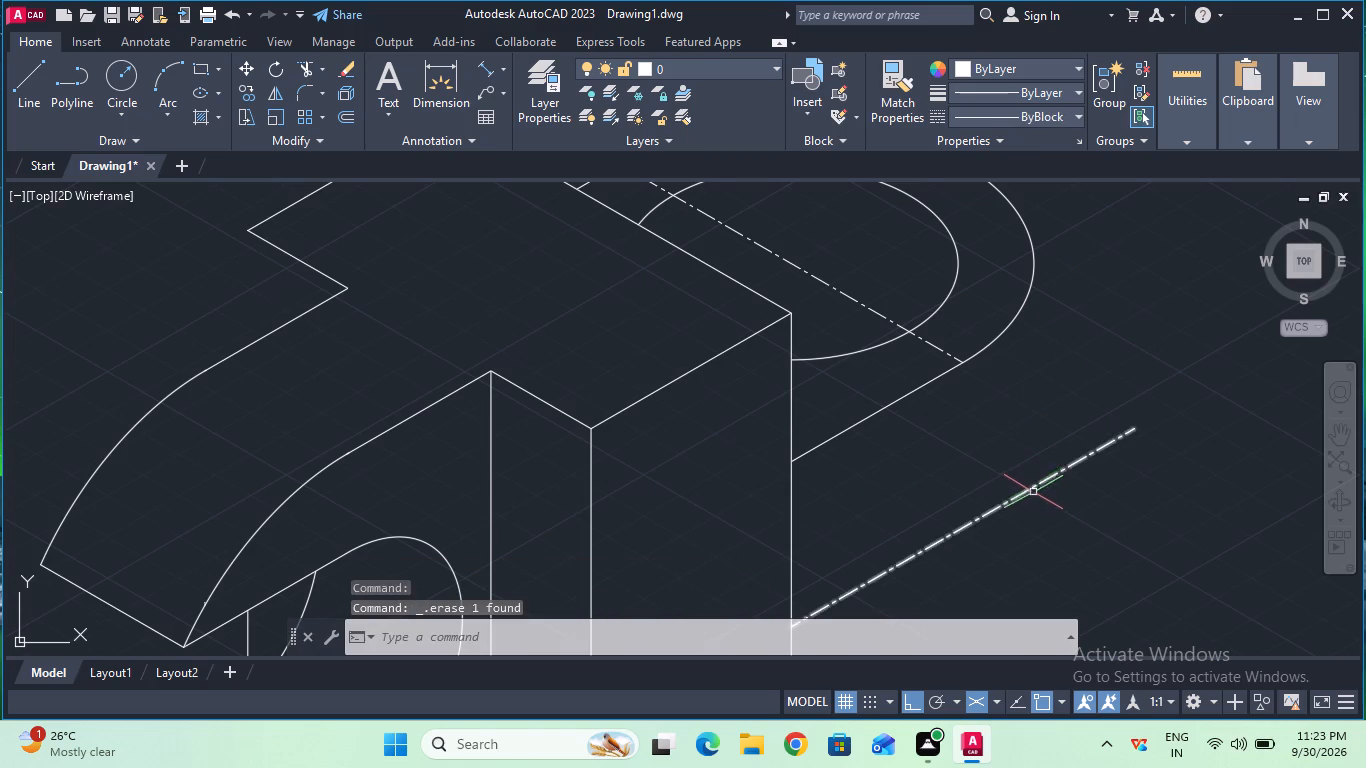
click(1032, 489)
key(Delete)
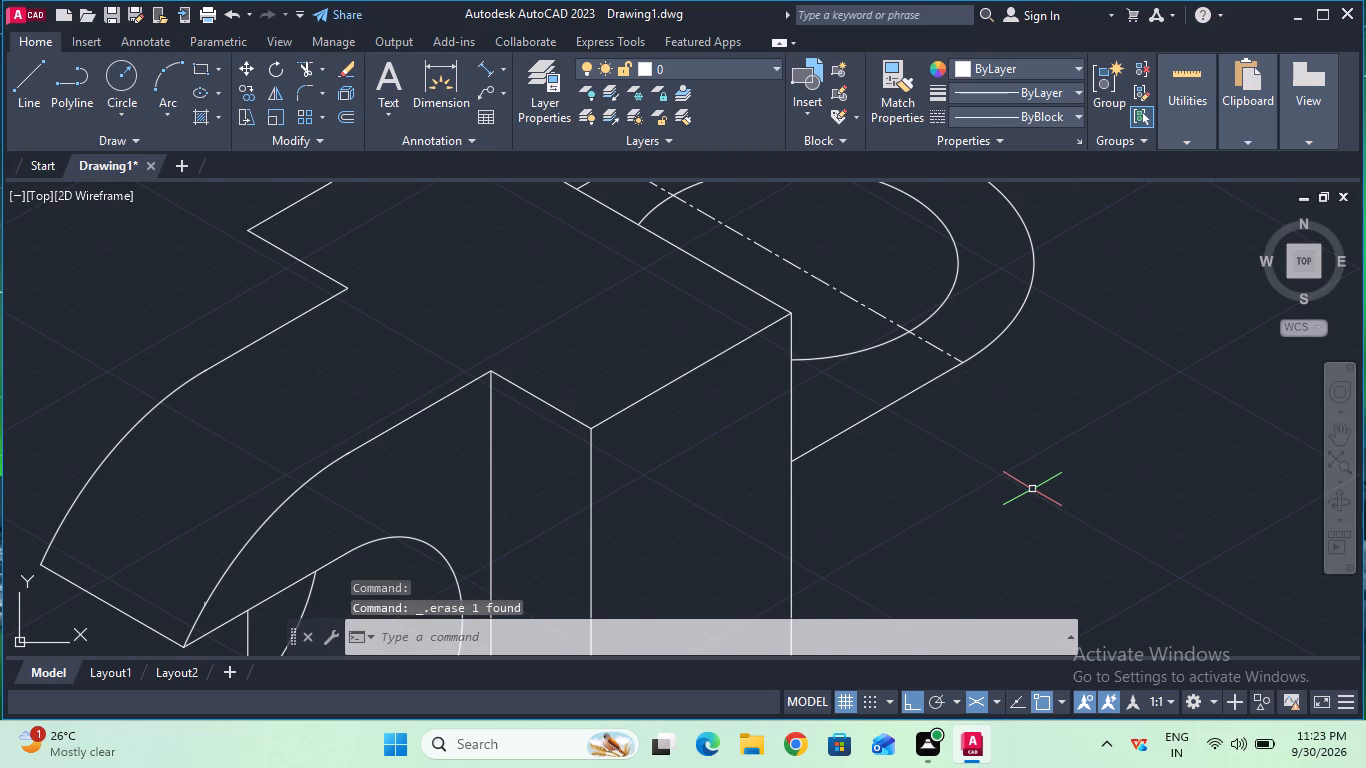
Copy the outer arc and its front tangent line 10 mm straight down on the right isoplane, using the arc's centre as base point.
ctrl+scroll(1032, 489, down, 2)
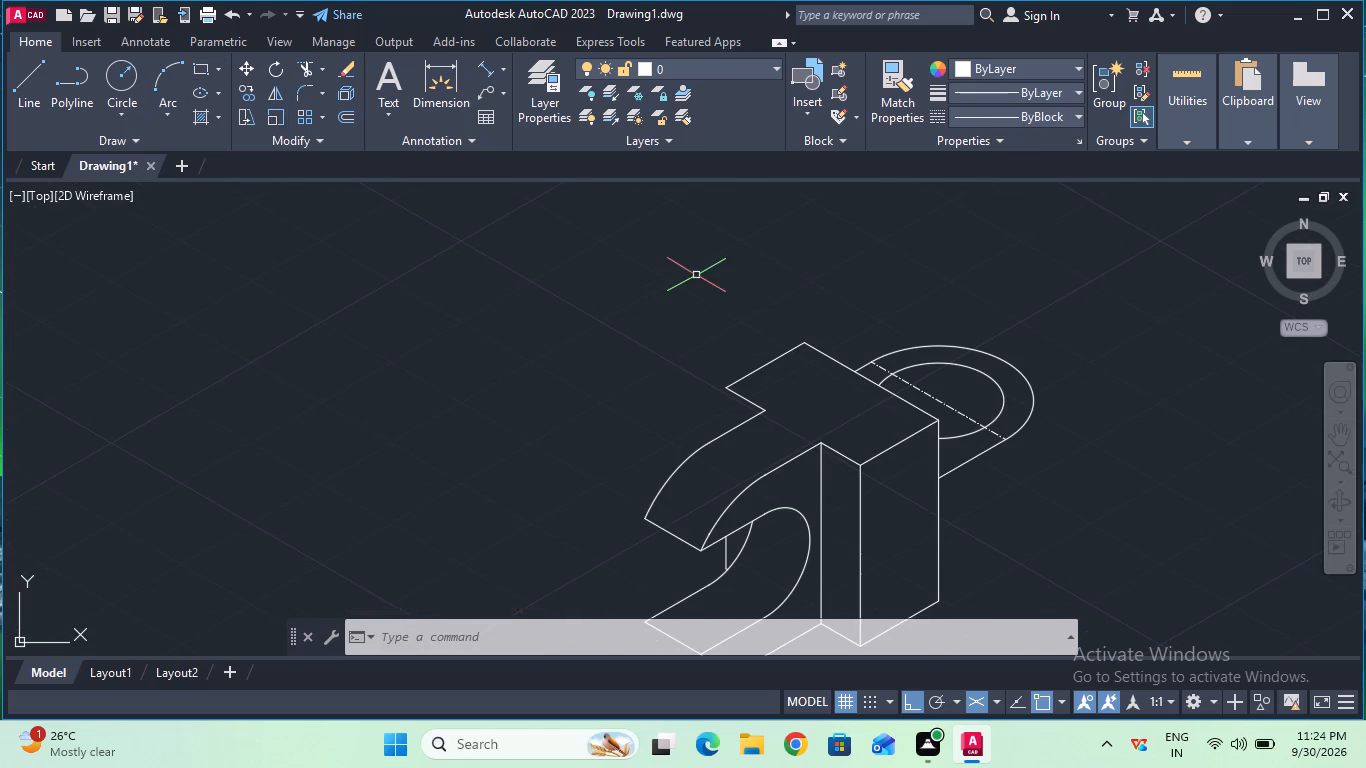
click(1338, 431)
drag(1125, 482, 1100, 385)
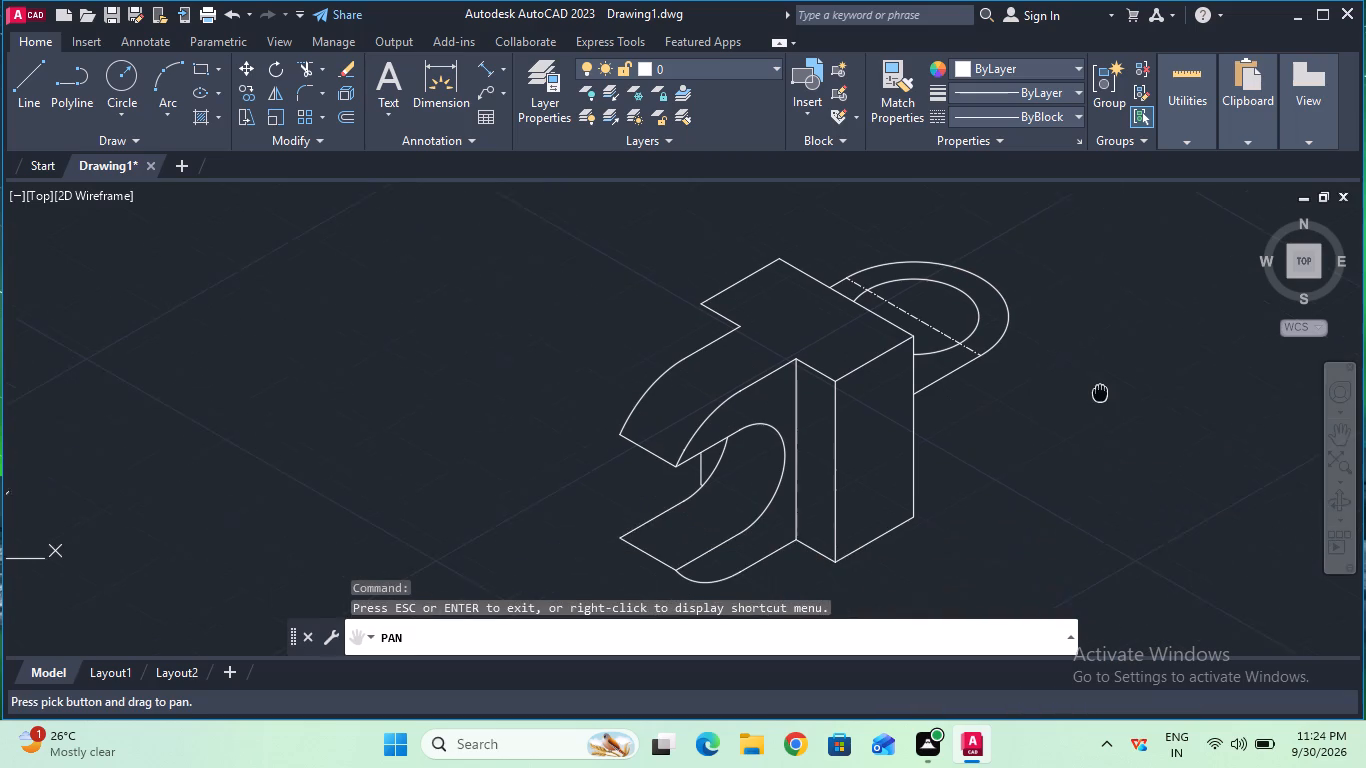
drag(1100, 385, 1100, 387)
key(Escape)
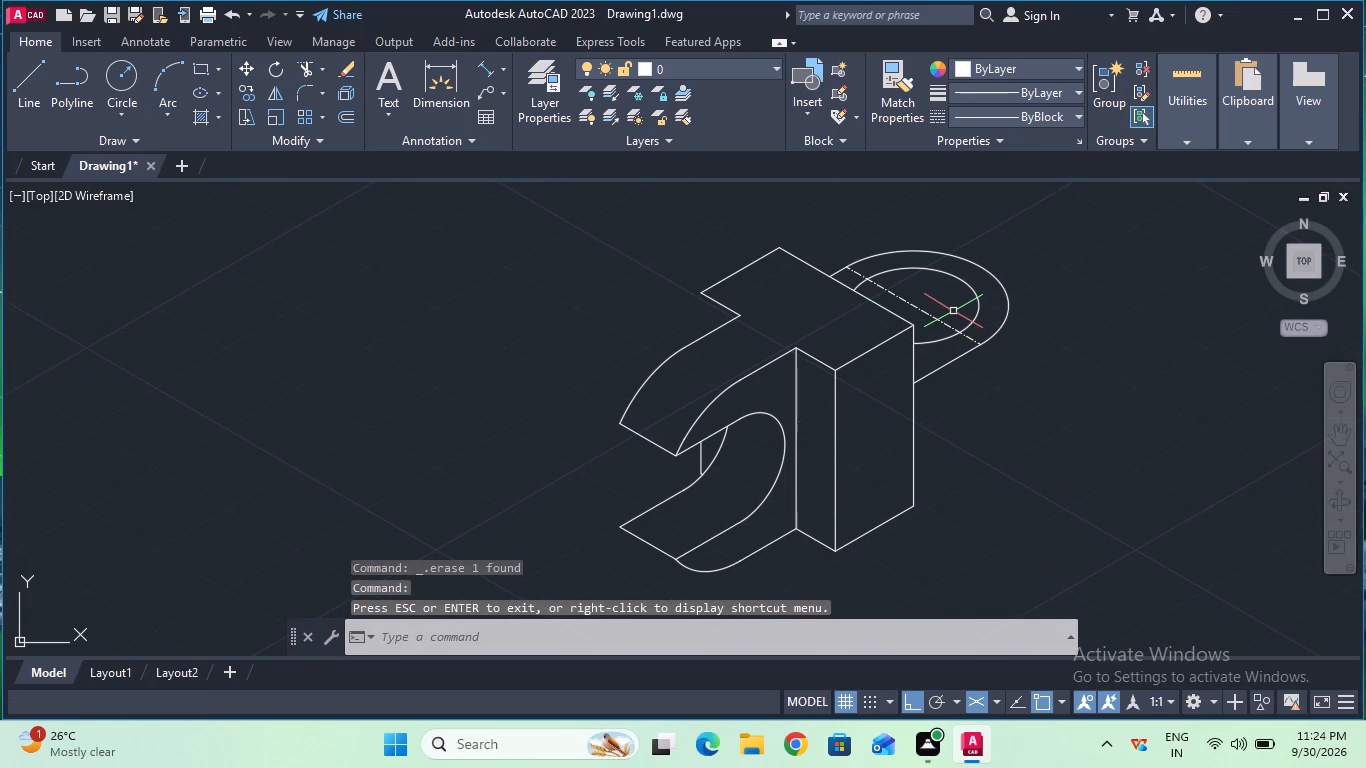
click(241, 94)
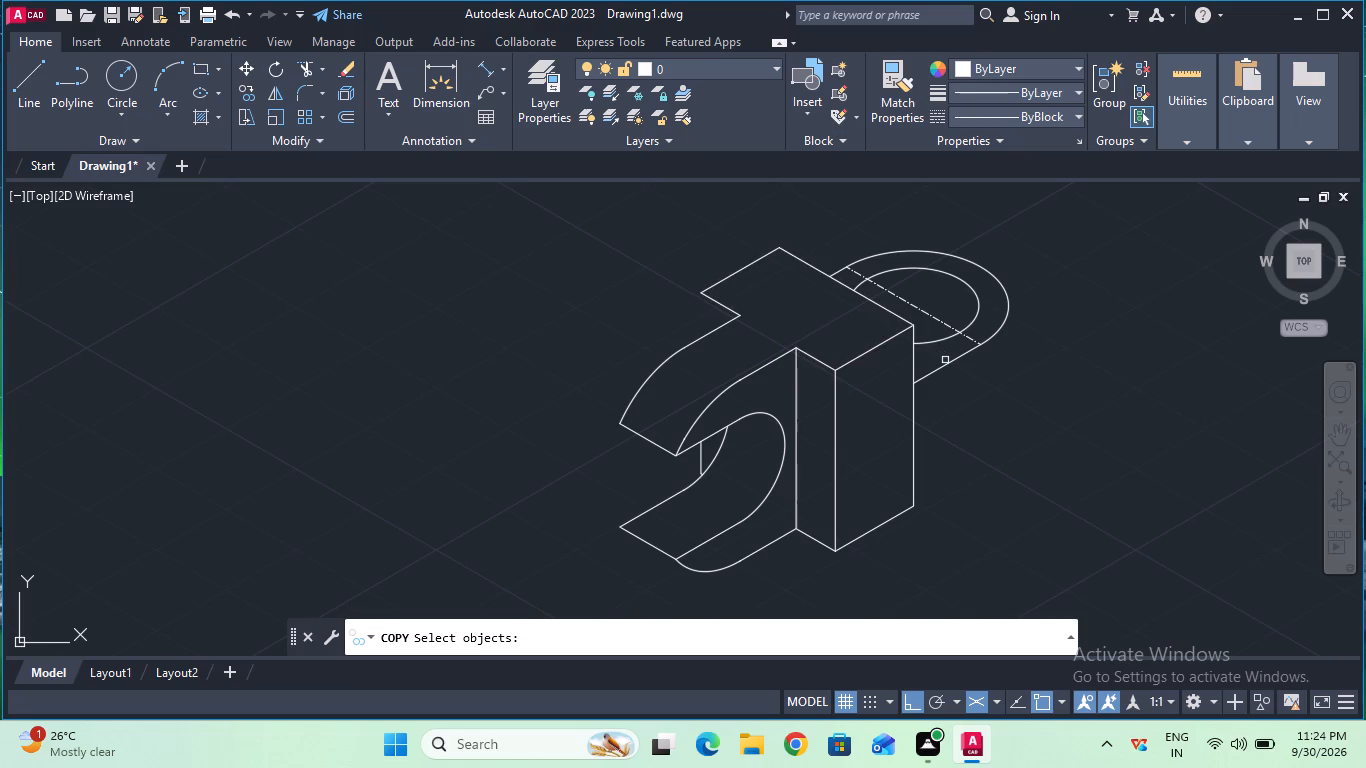
click(947, 361)
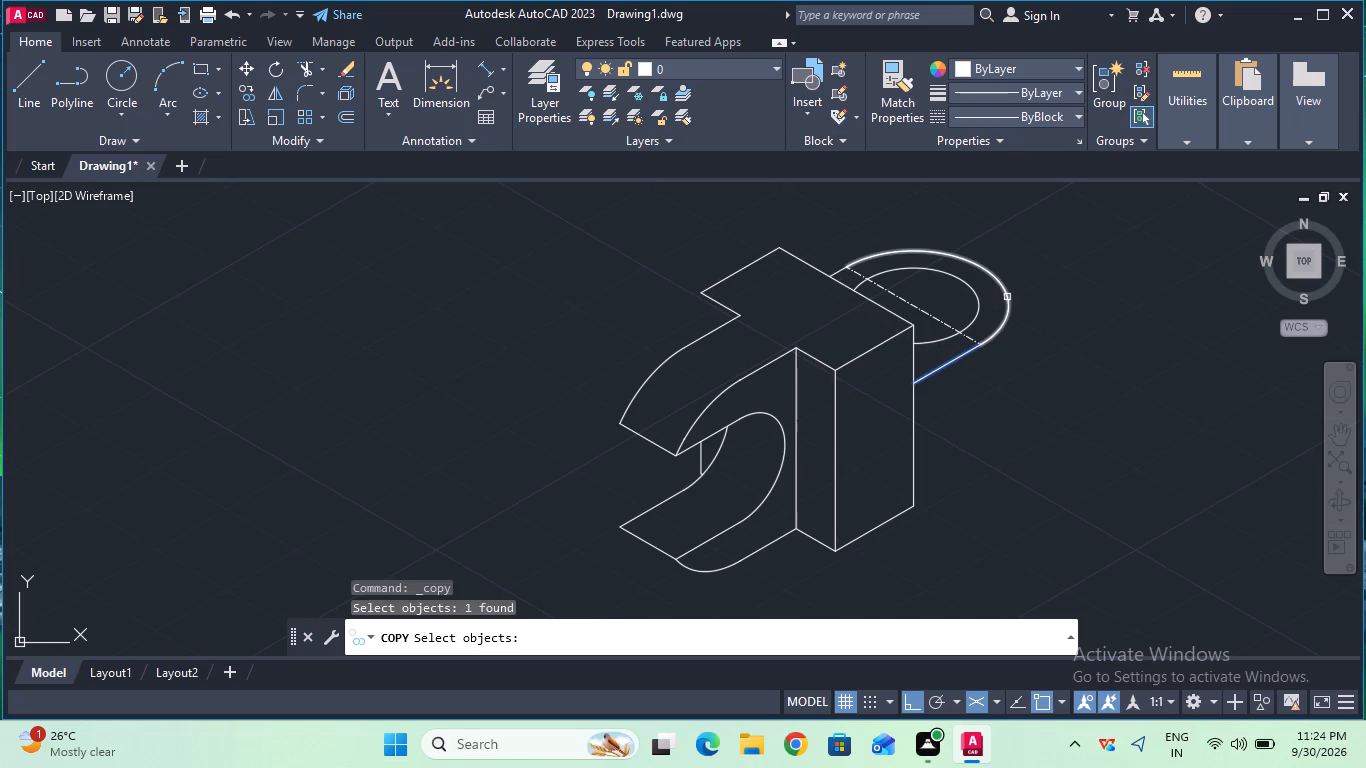
shift+click(1009, 297)
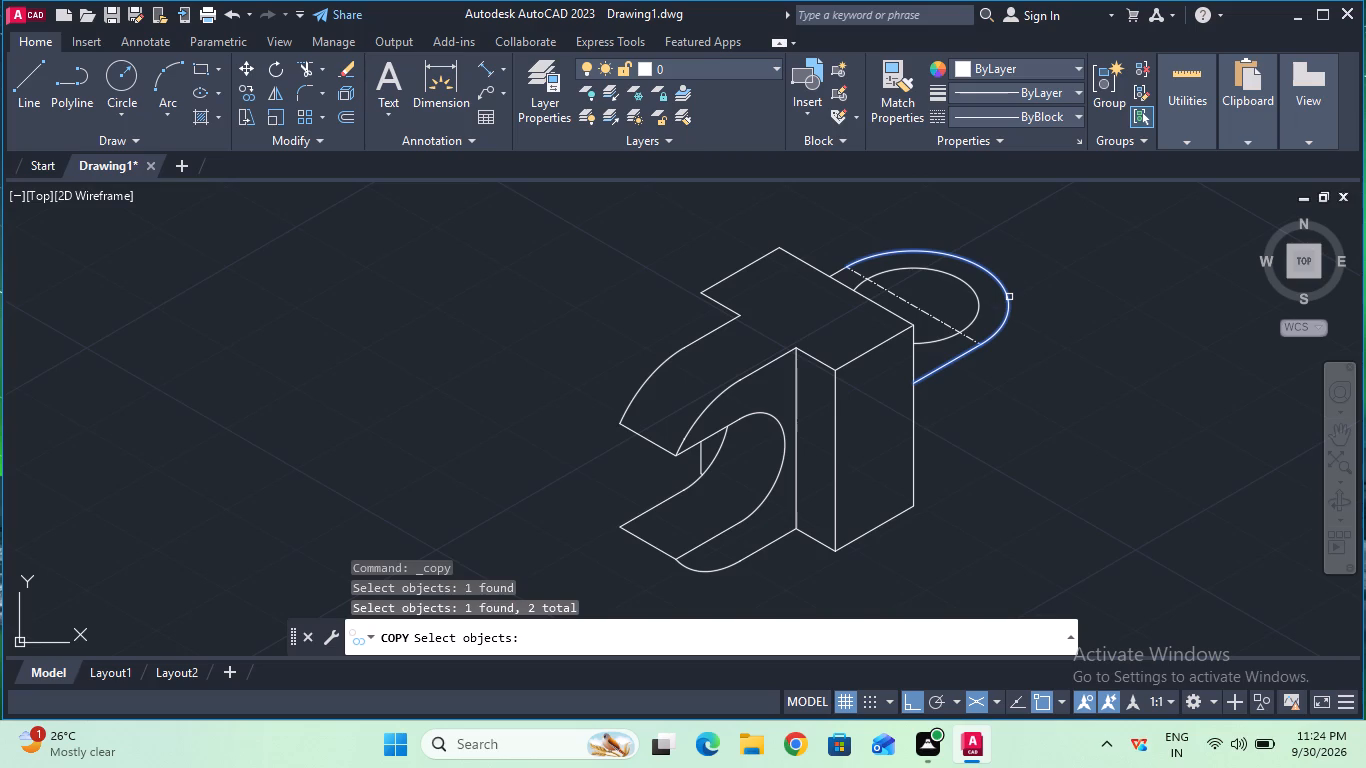
key(Return)
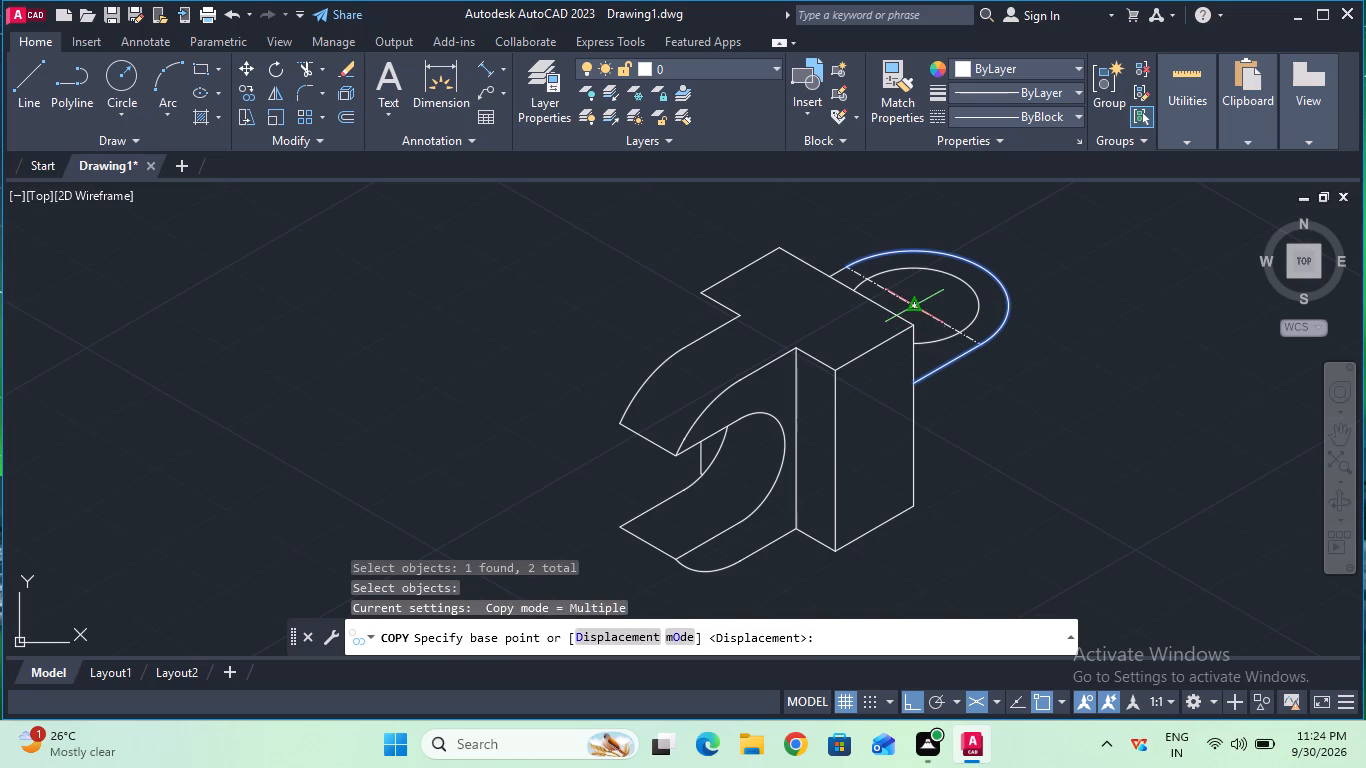
click(909, 310)
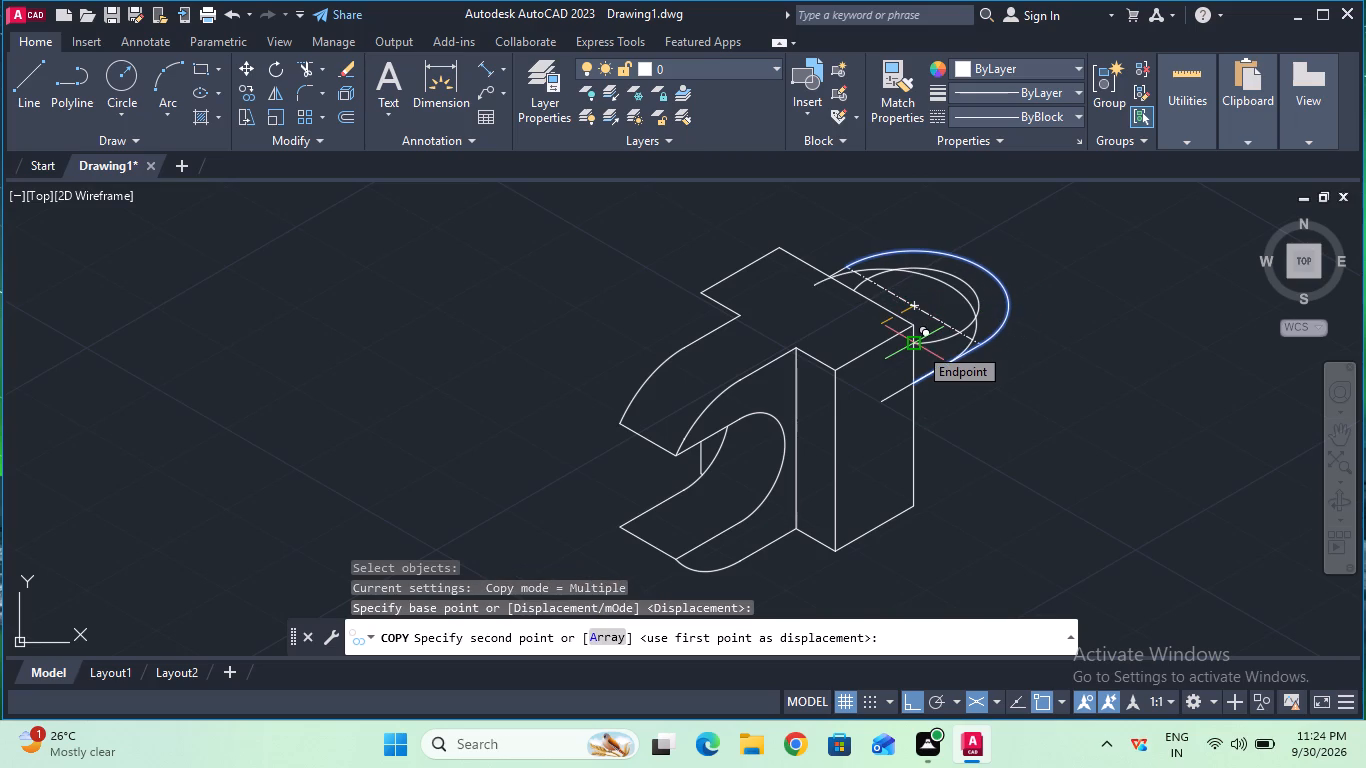
key(F5)
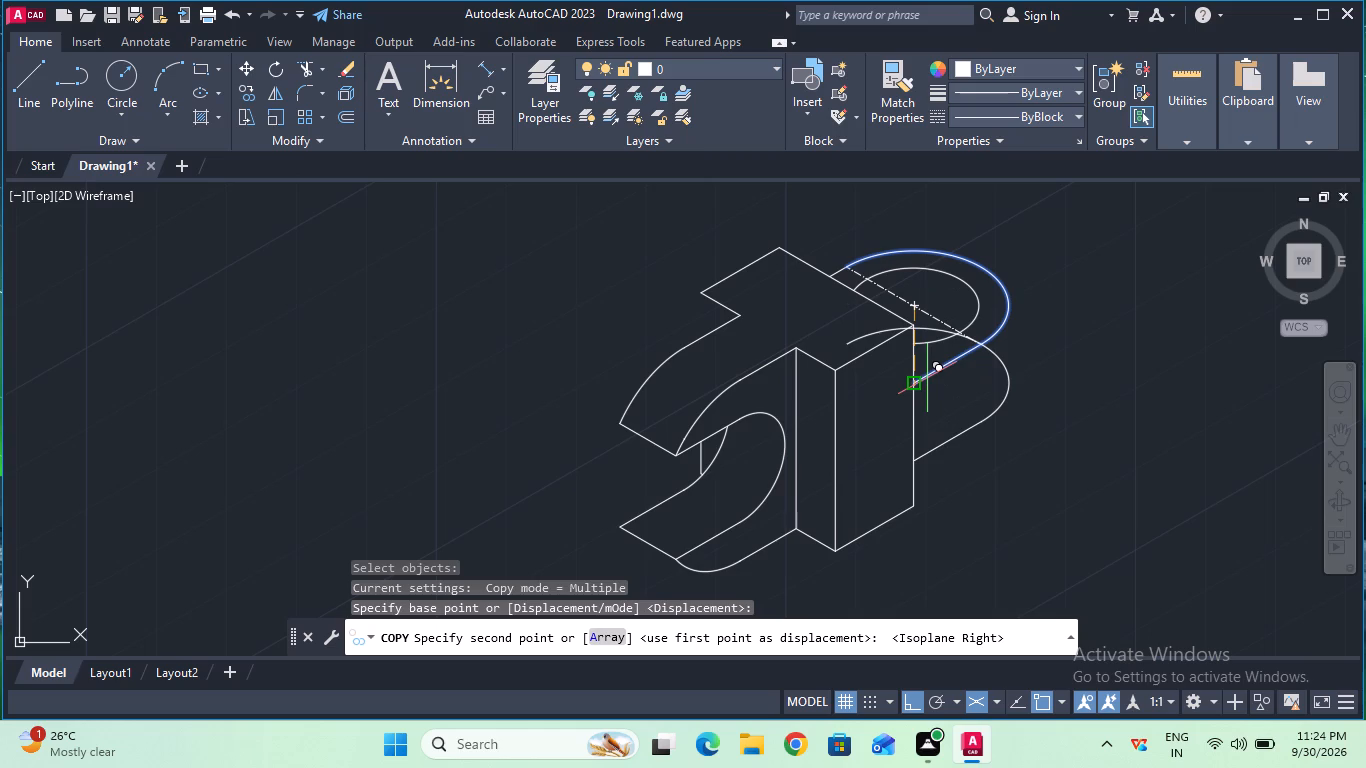
text(10)
key(Return)
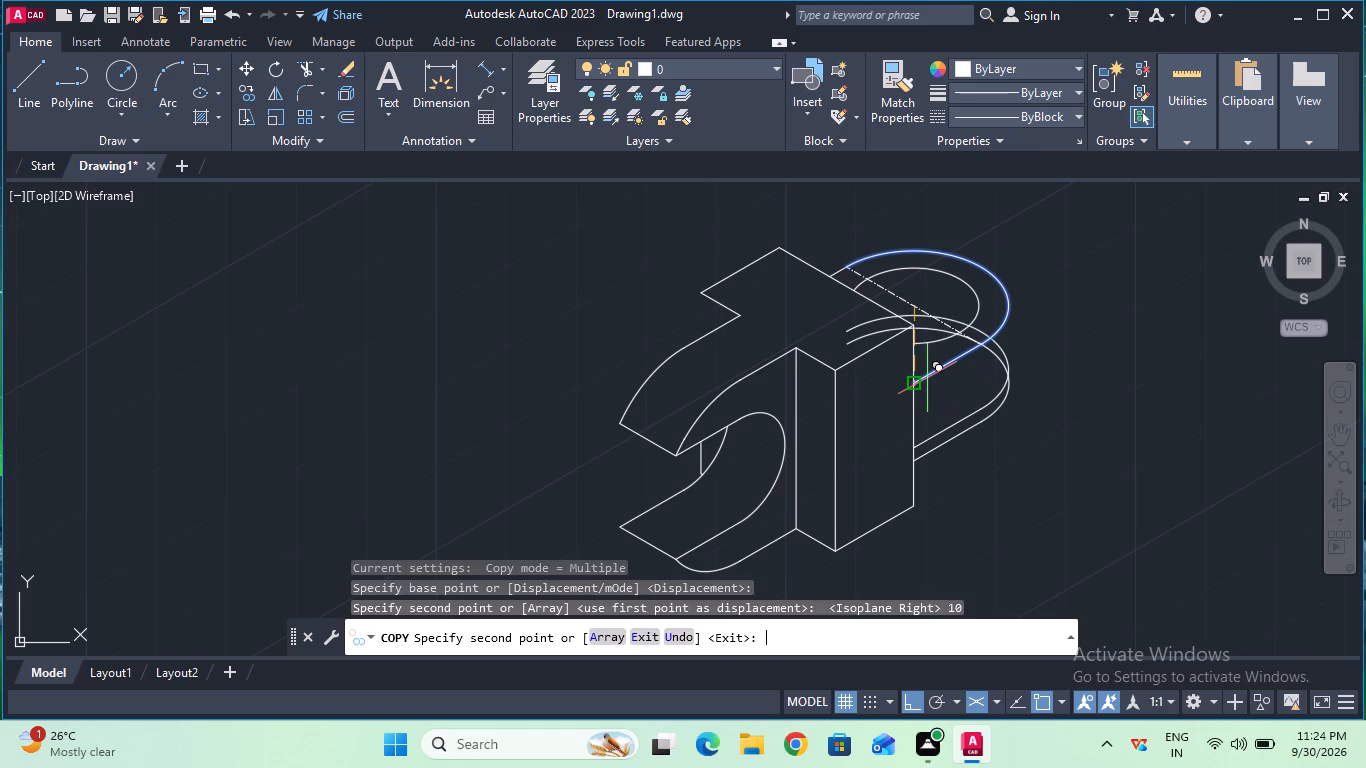
key(Escape)
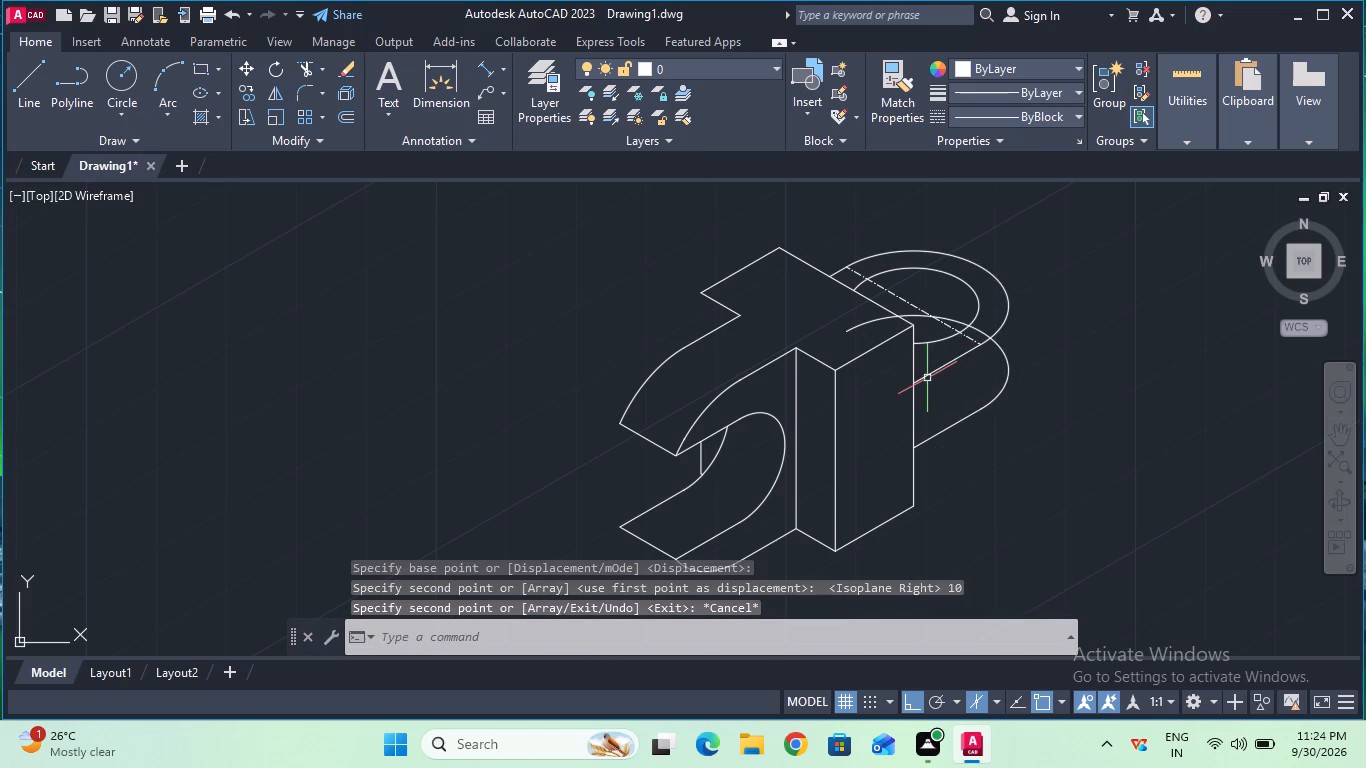
Trim the lowered copy of the outer arc where it is hidden behind the block's top face, the hole and the lug's top face.
click(309, 70)
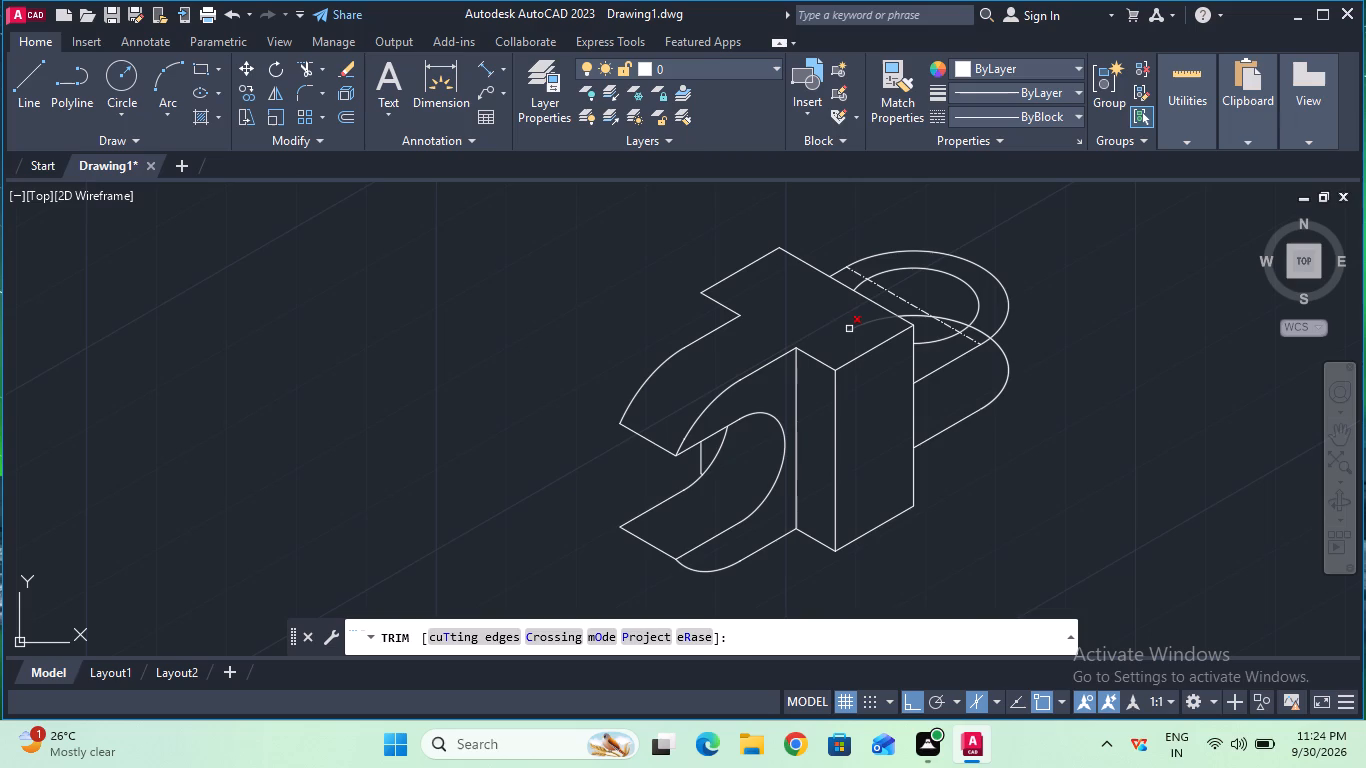
click(849, 329)
click(907, 314)
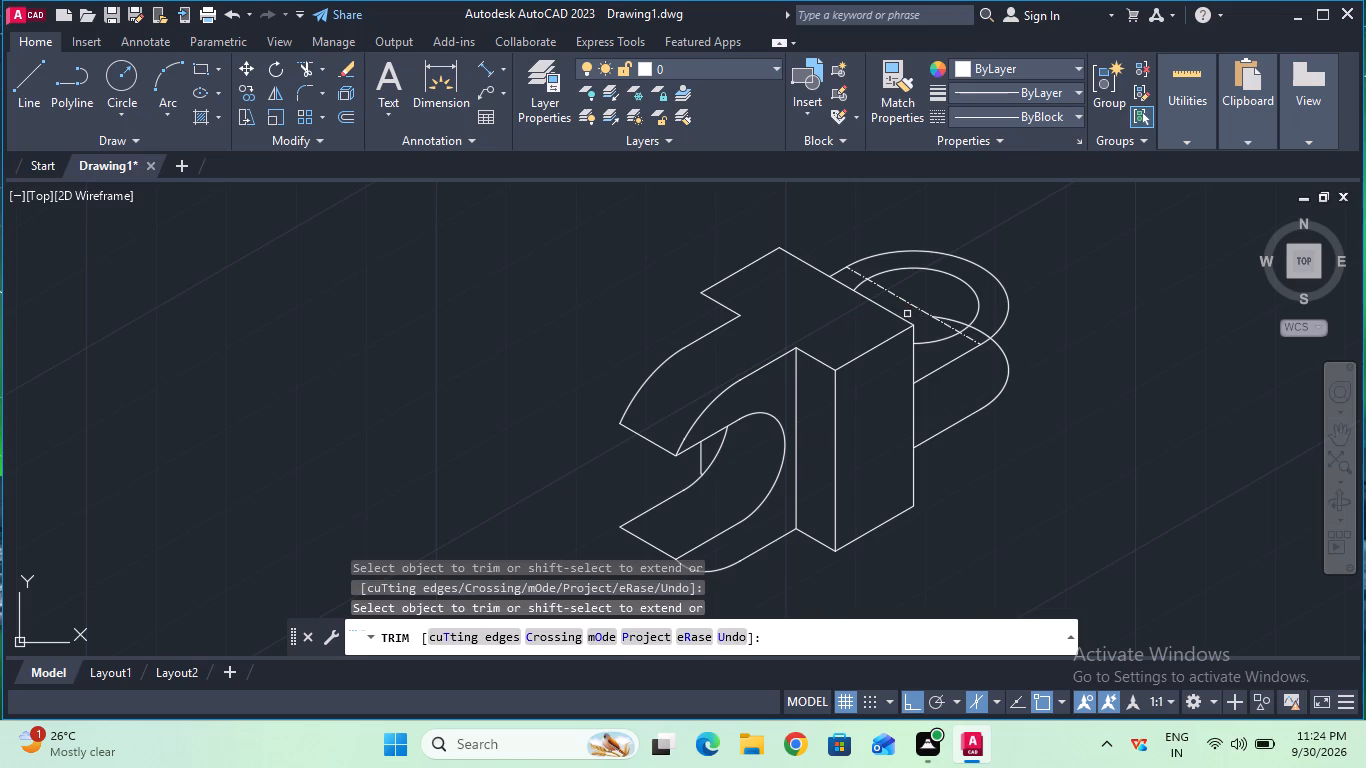
click(959, 320)
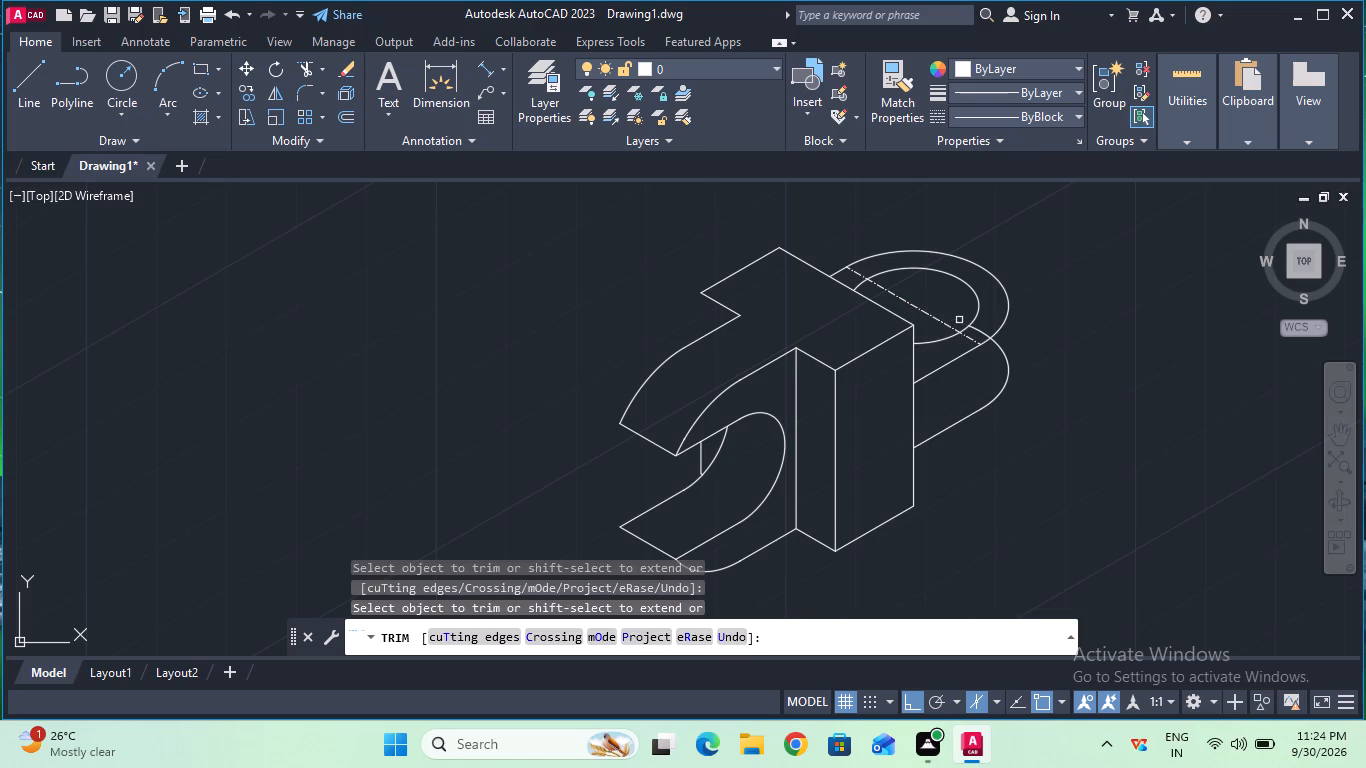
click(978, 325)
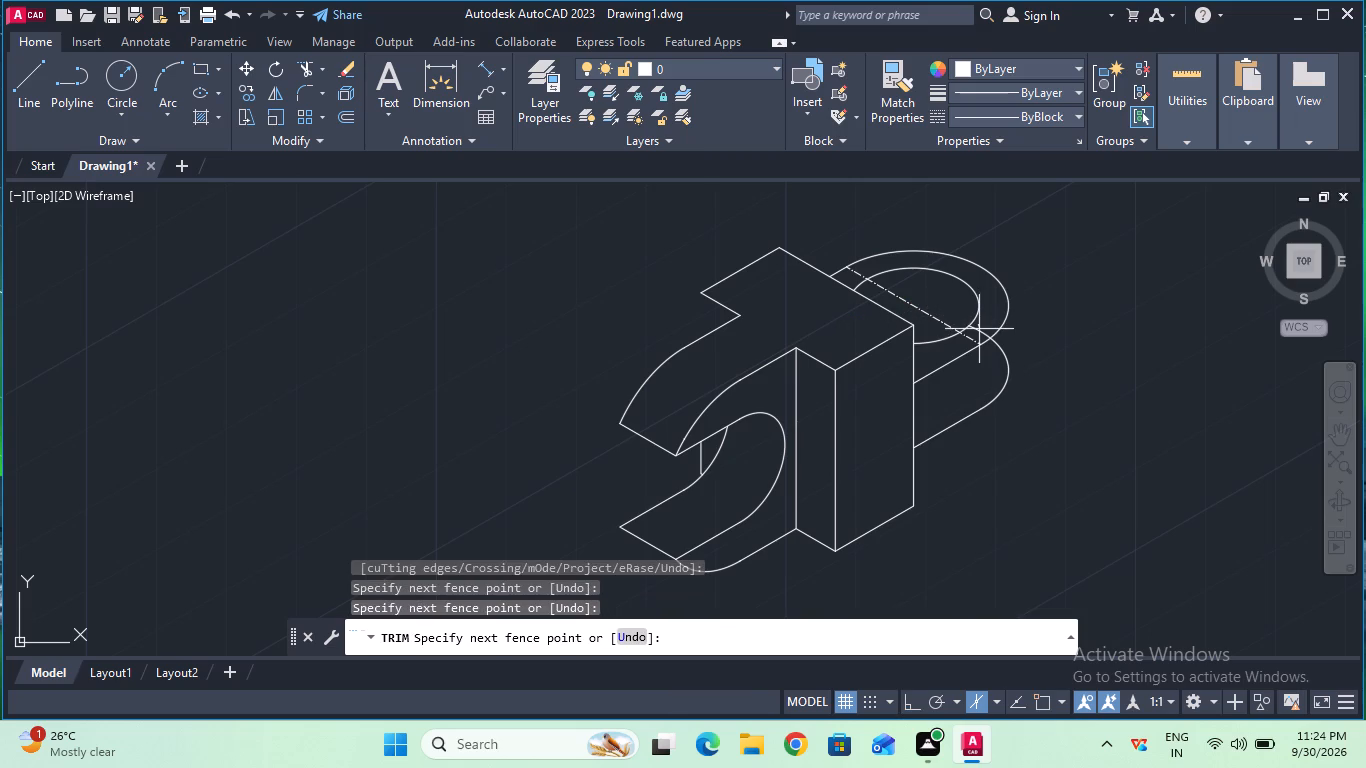
click(979, 333)
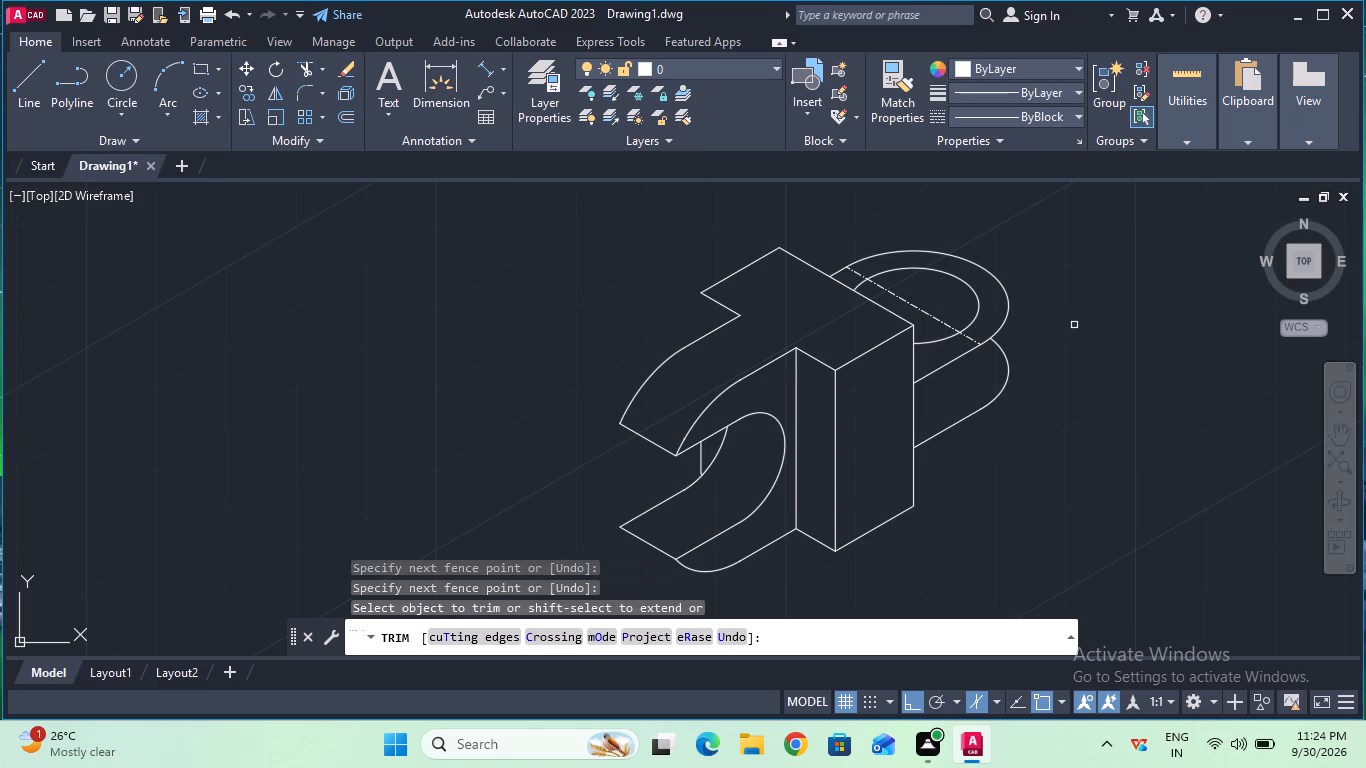
key(Escape)
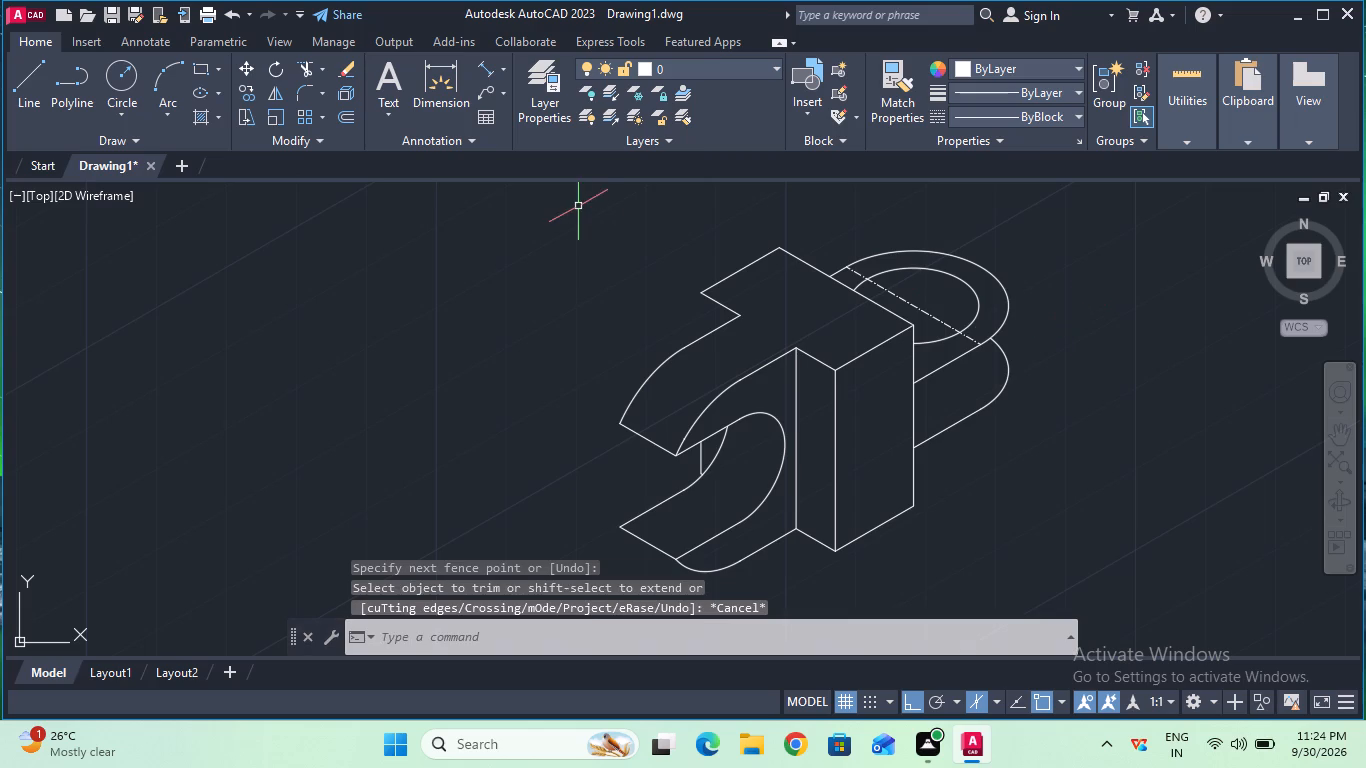
Draw a vertical line joining the outer quadrants of the lug's lower and upper outer arcs.
click(26, 104)
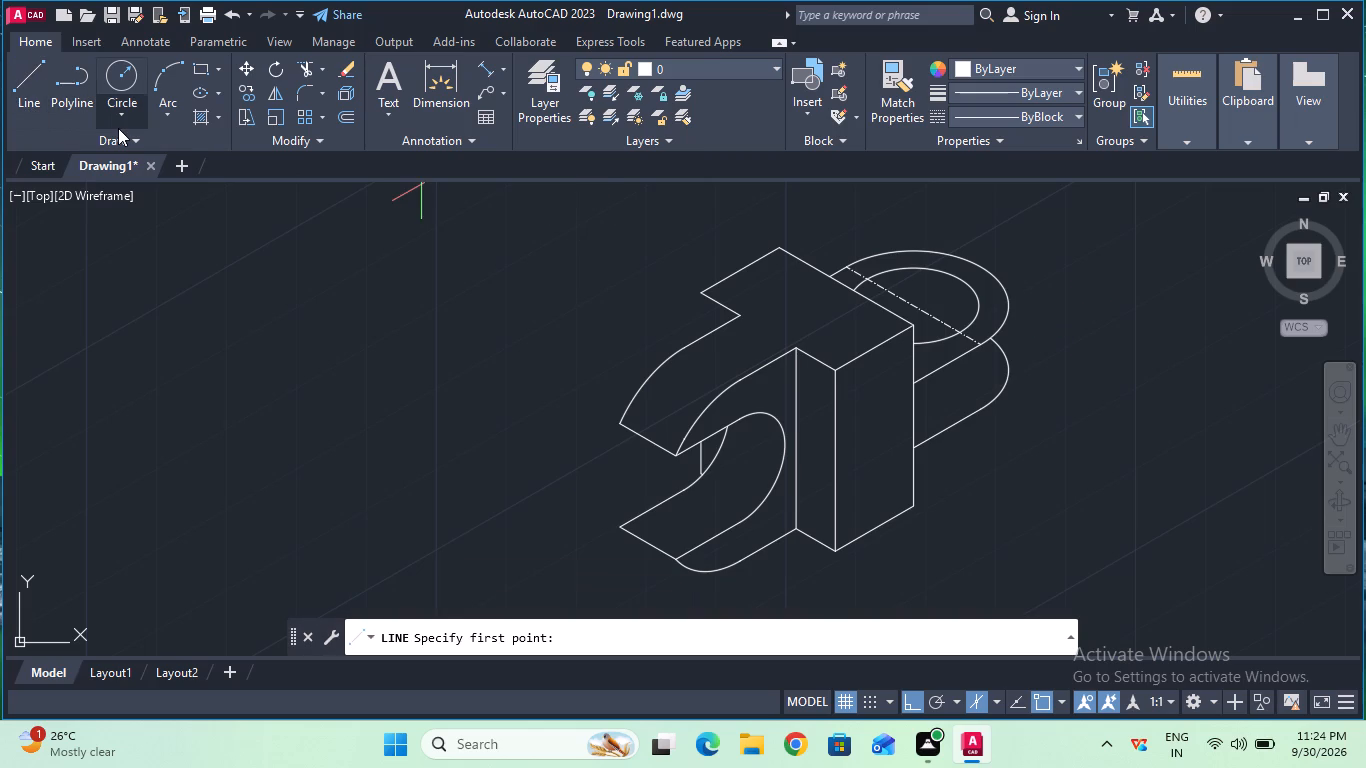
click(1010, 369)
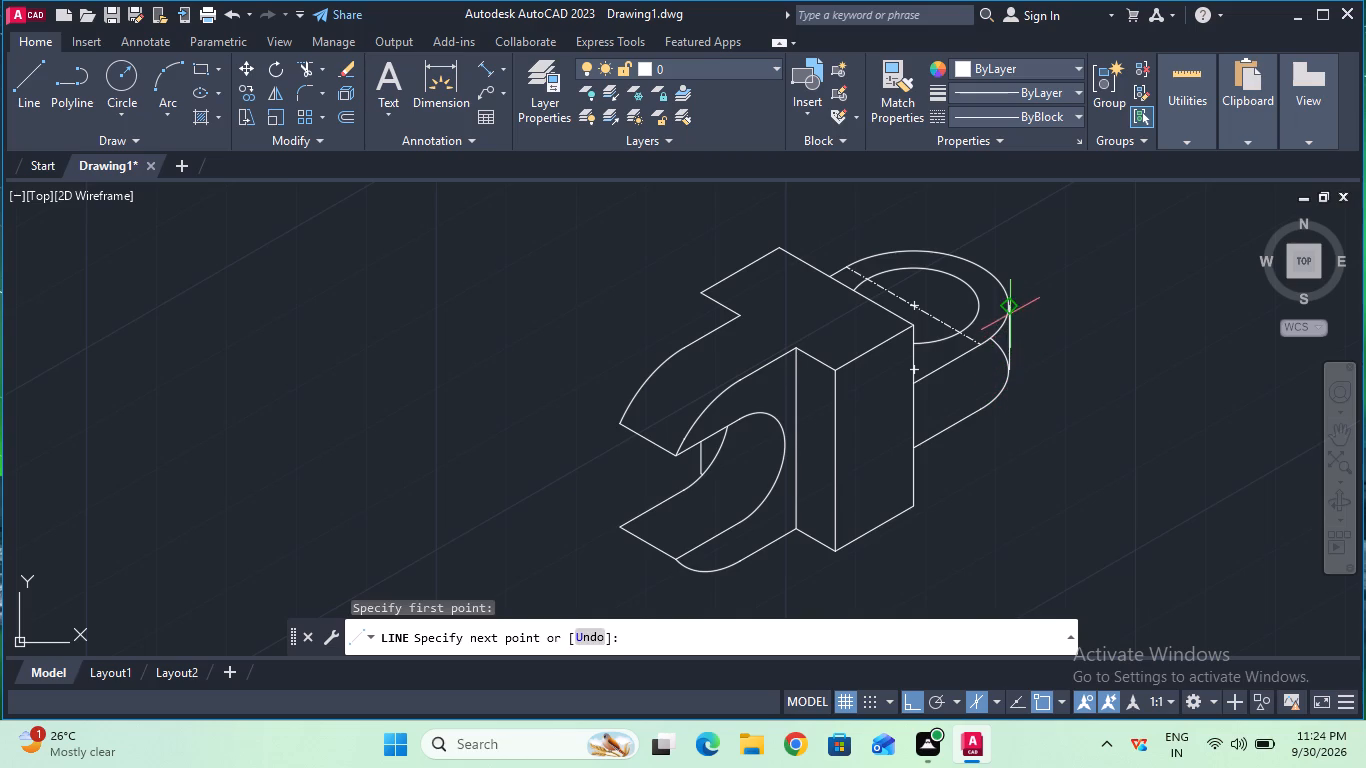
click(1008, 309)
key(Escape)
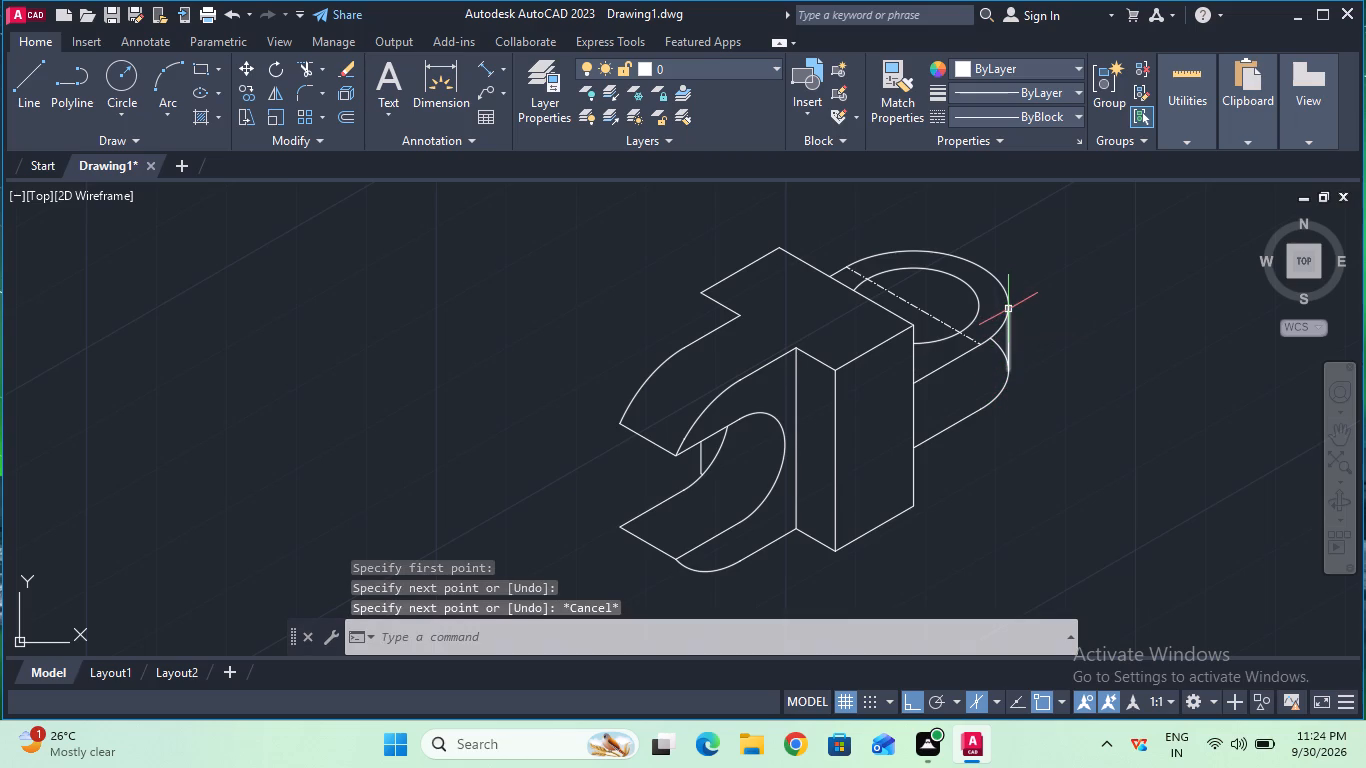
Trim the leftover piece of the lower arc between the lug's front tangent edge and the new vertical line.
click(310, 76)
click(999, 348)
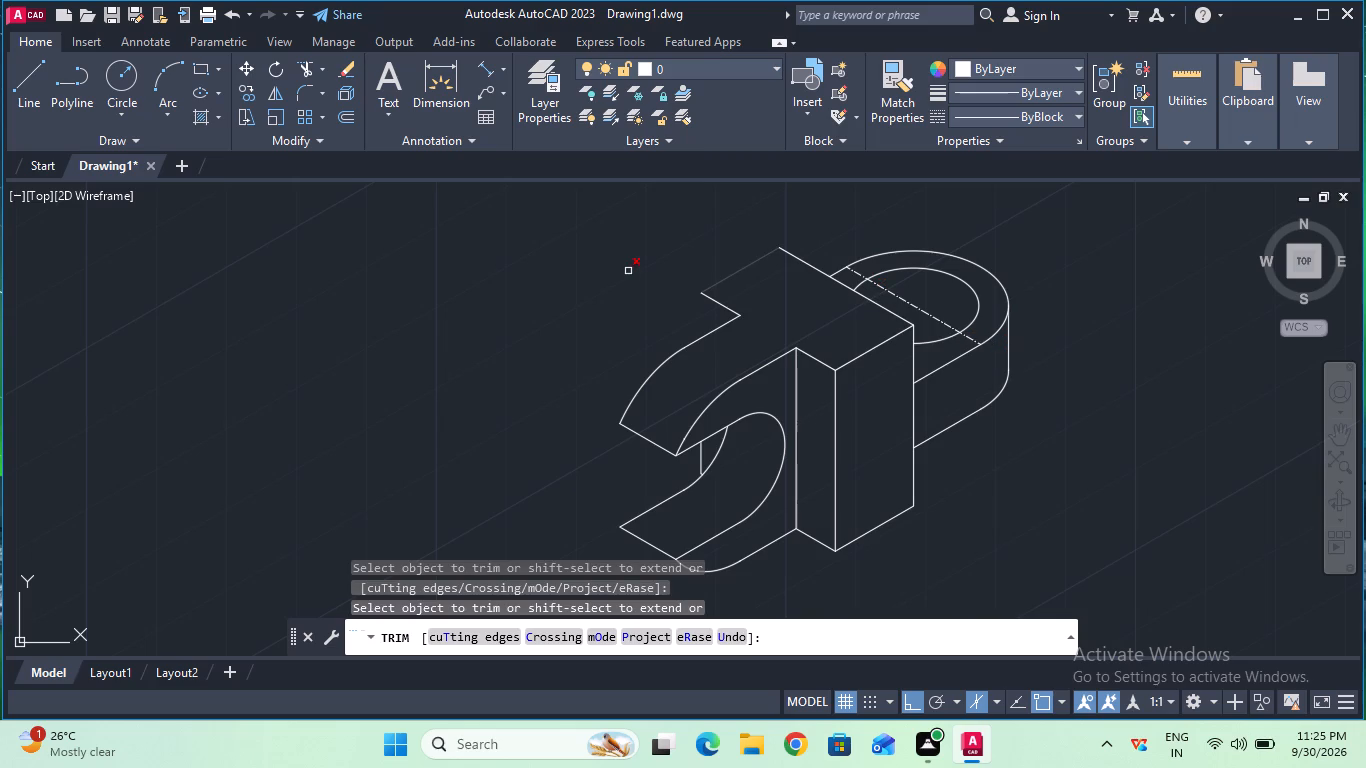
key(Escape)
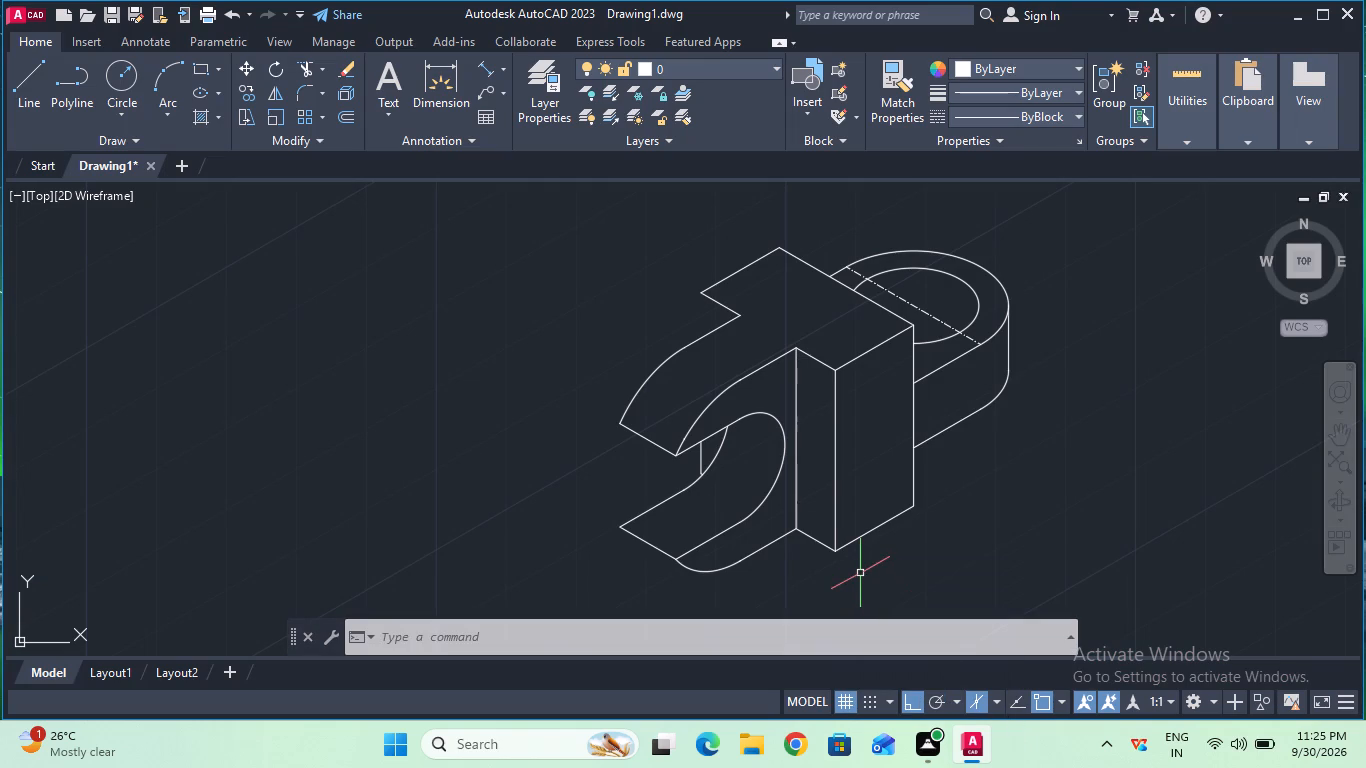
Erase the dash-dot centre line crossing the lug's hole.
ctrl+scroll(858, 572, down, 1)
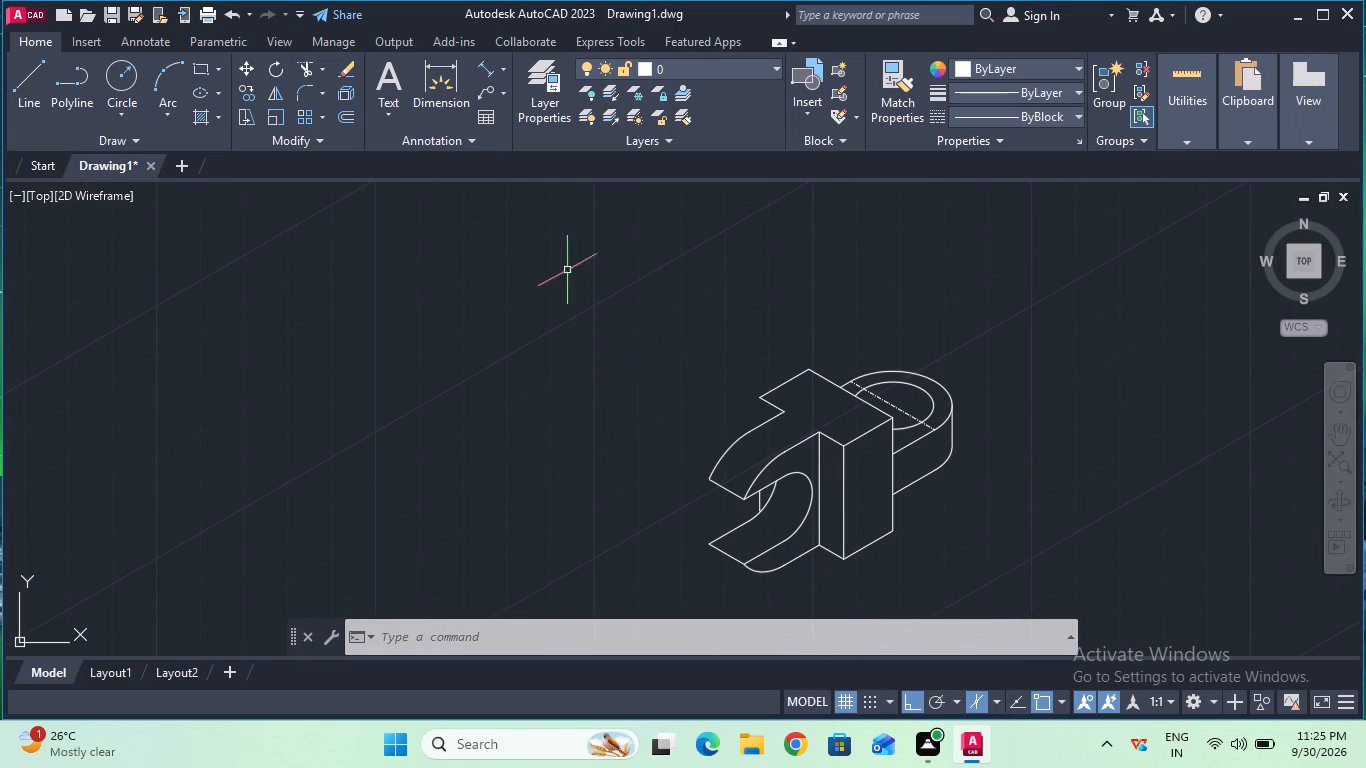
click(352, 70)
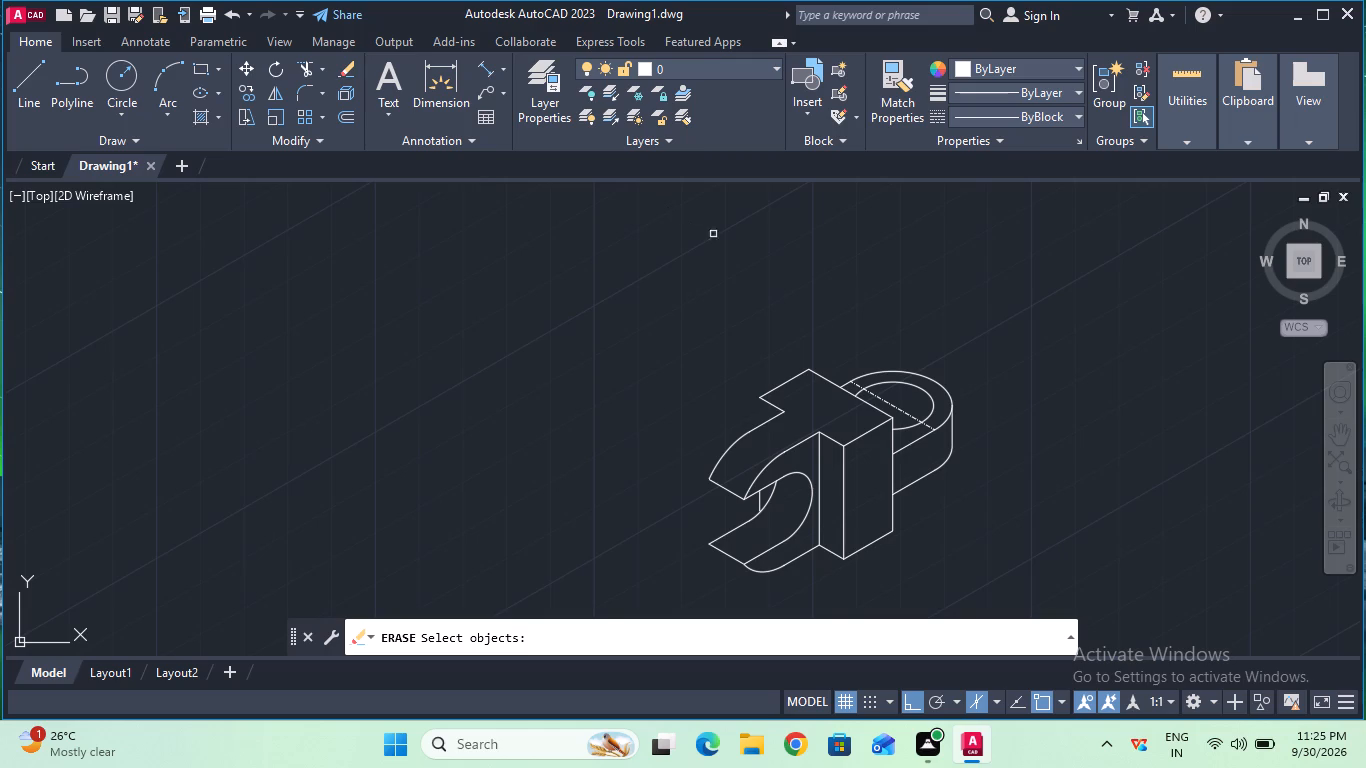
click(897, 404)
key(Return)
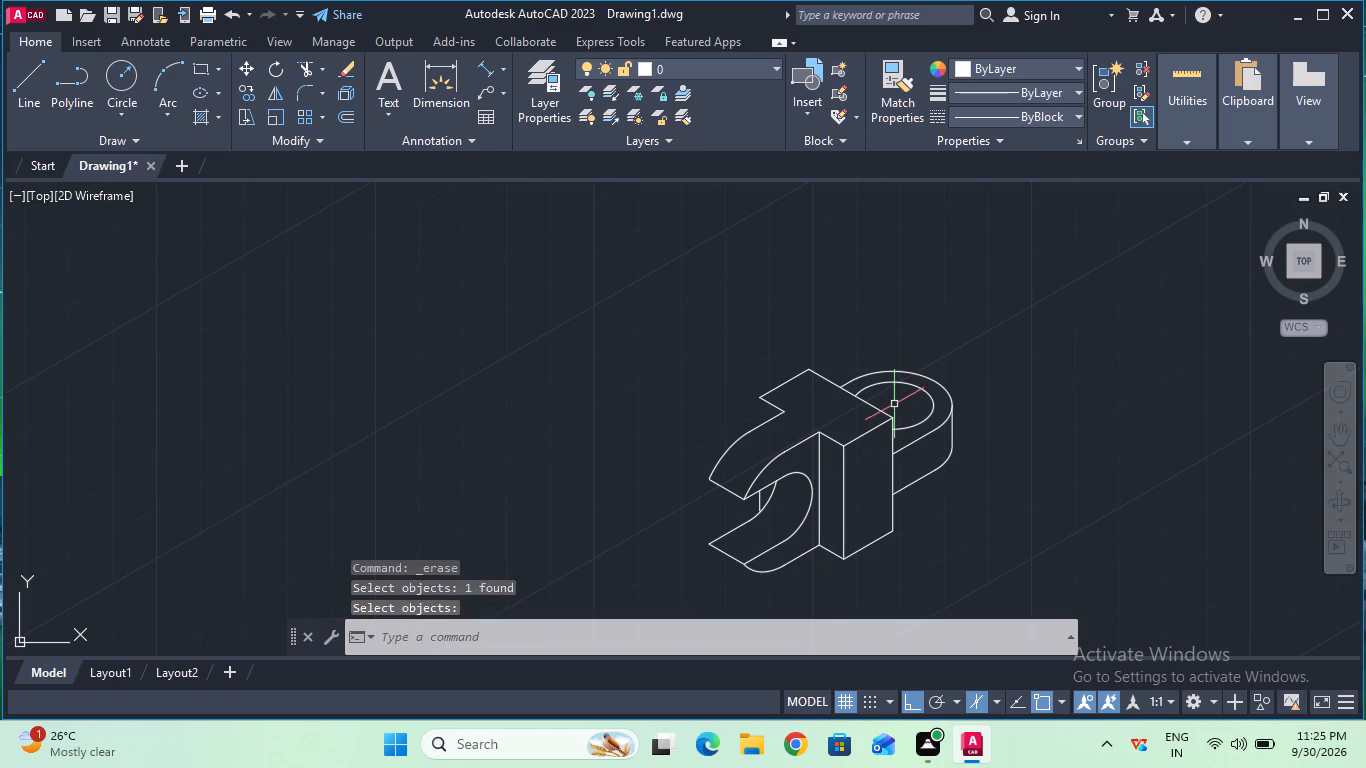
Select the whole part and apply the Join command to its lines and arcs.
ctrl+scroll(882, 400, down, 1)
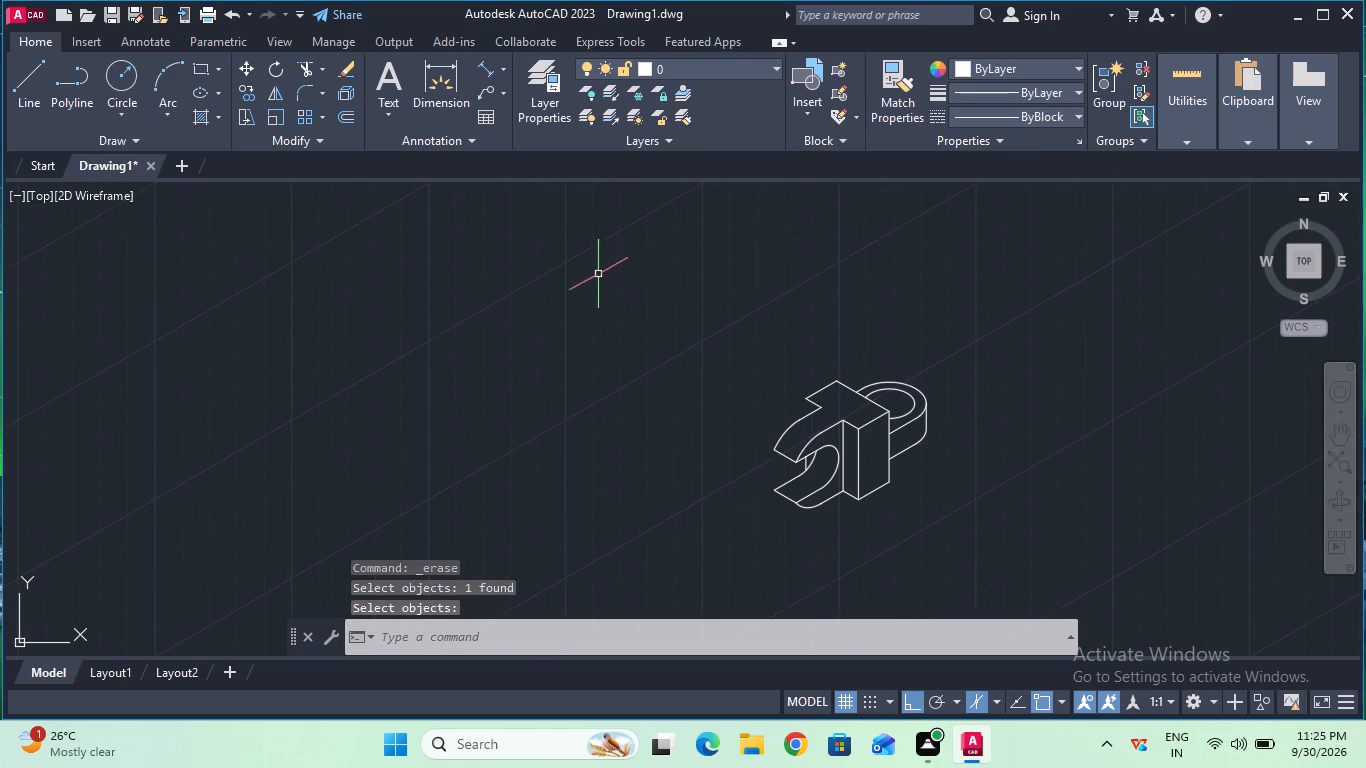
click(598, 272)
click(1017, 523)
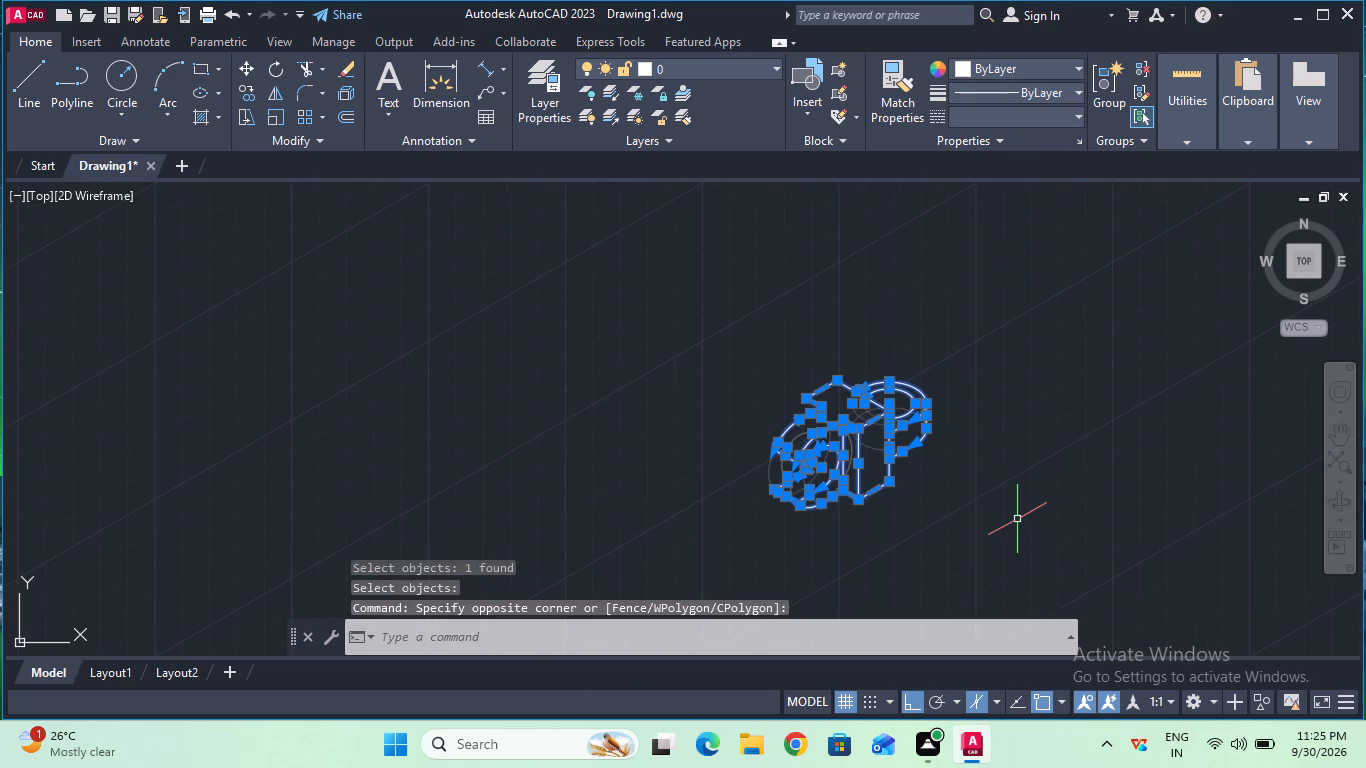
text(join)
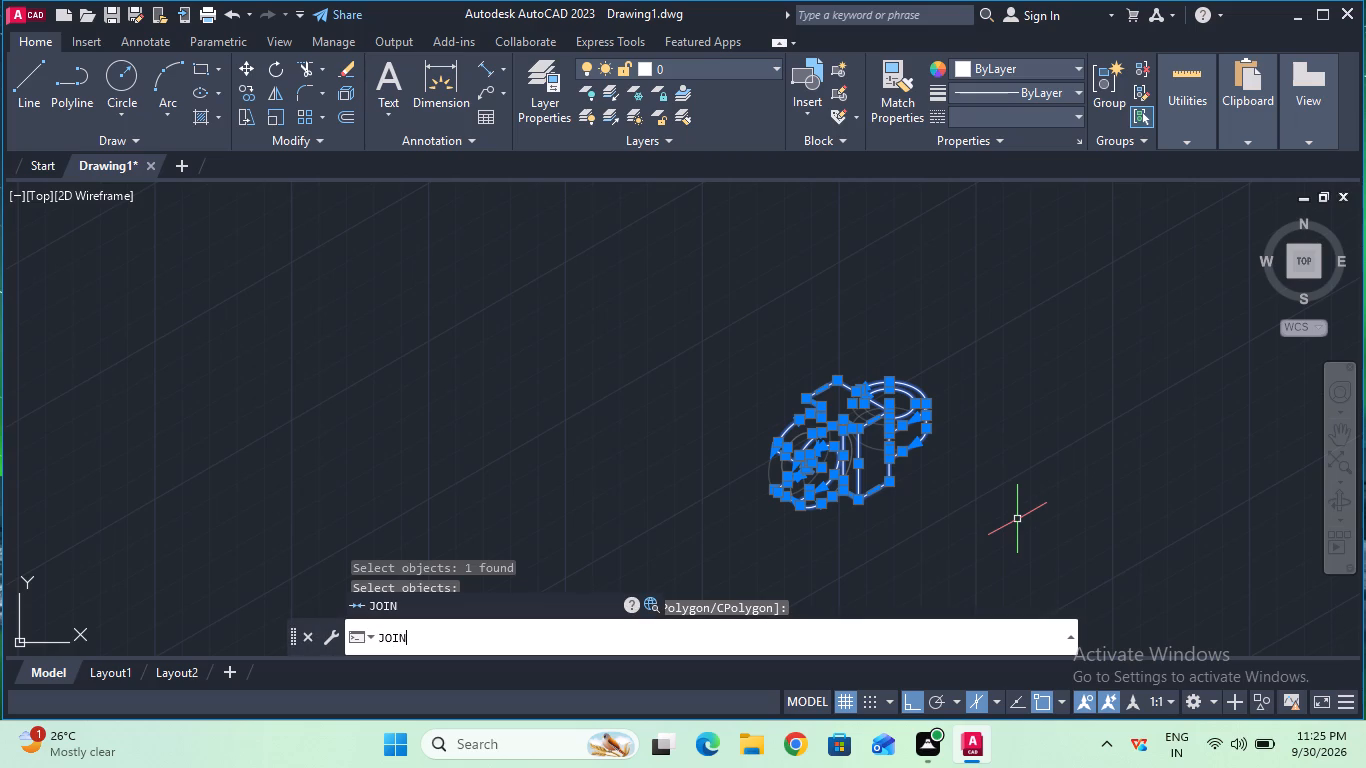
click(552, 602)
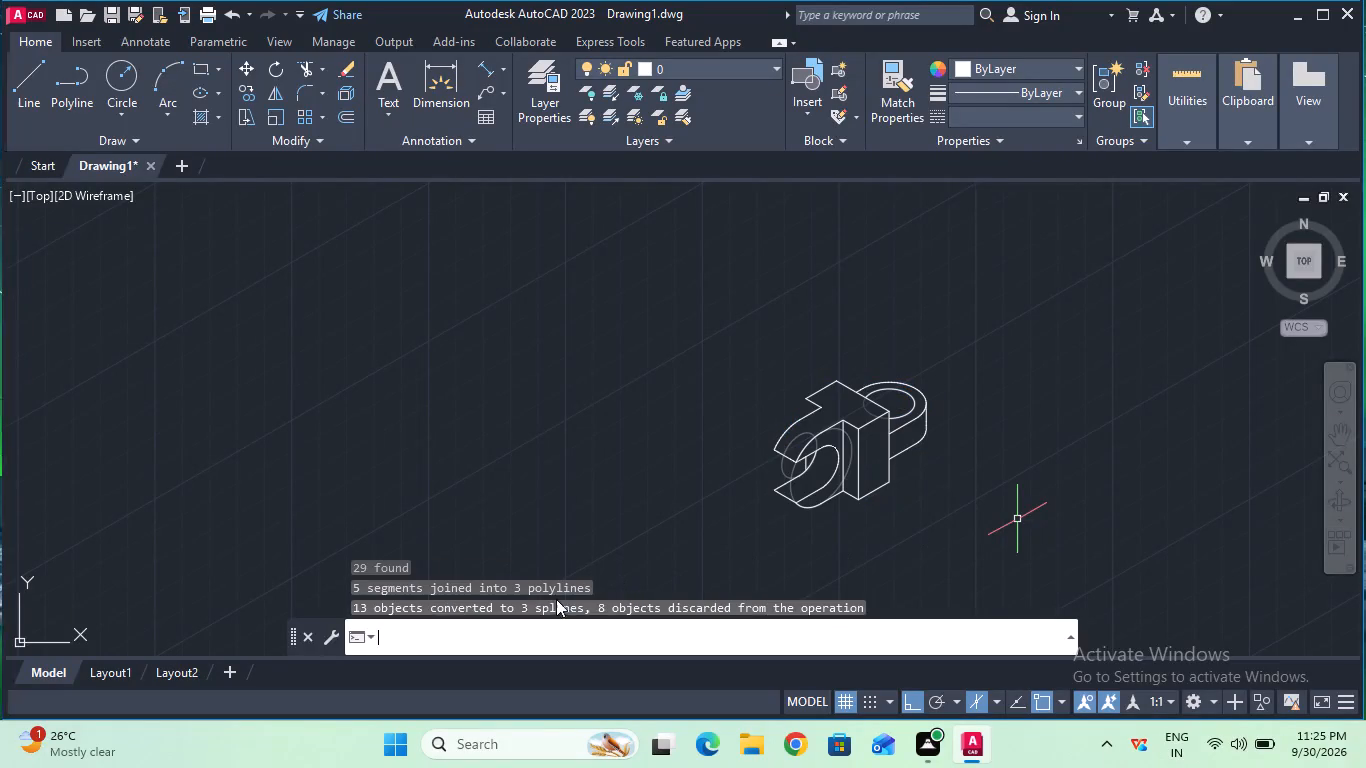
Add an aligned dimension along the block's top face between the midpoints of its two end edges, with the dimension line on the face.
ctrl+scroll(728, 515, up, 2)
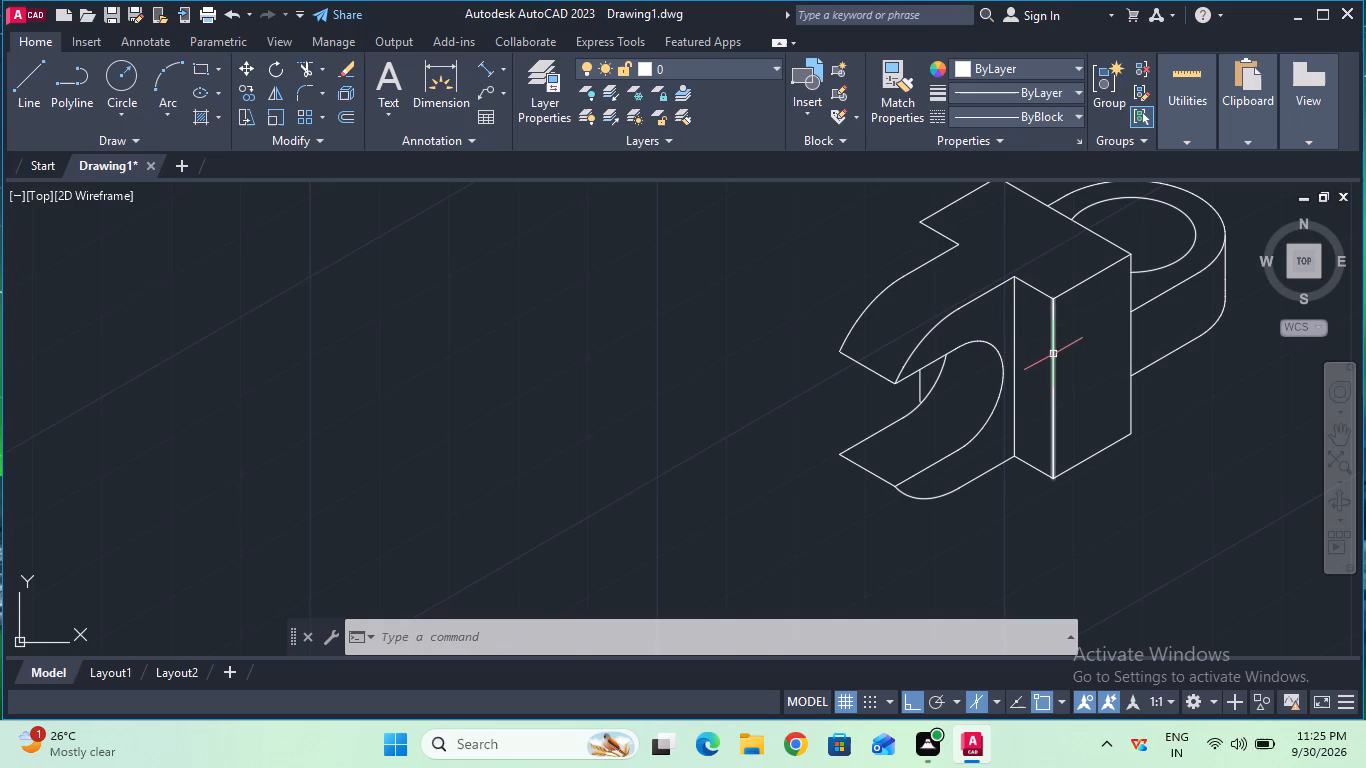
ctrl+scroll(1053, 354, down, 2)
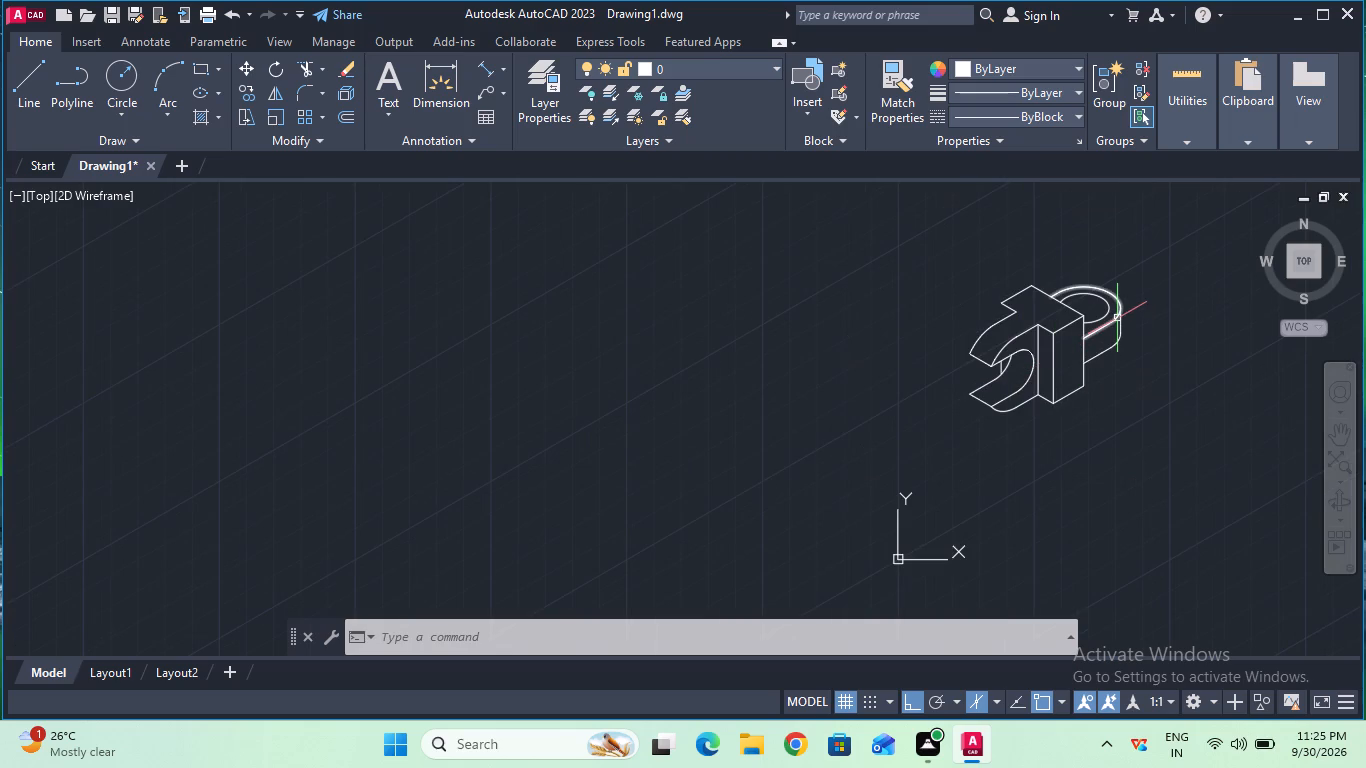
click(494, 62)
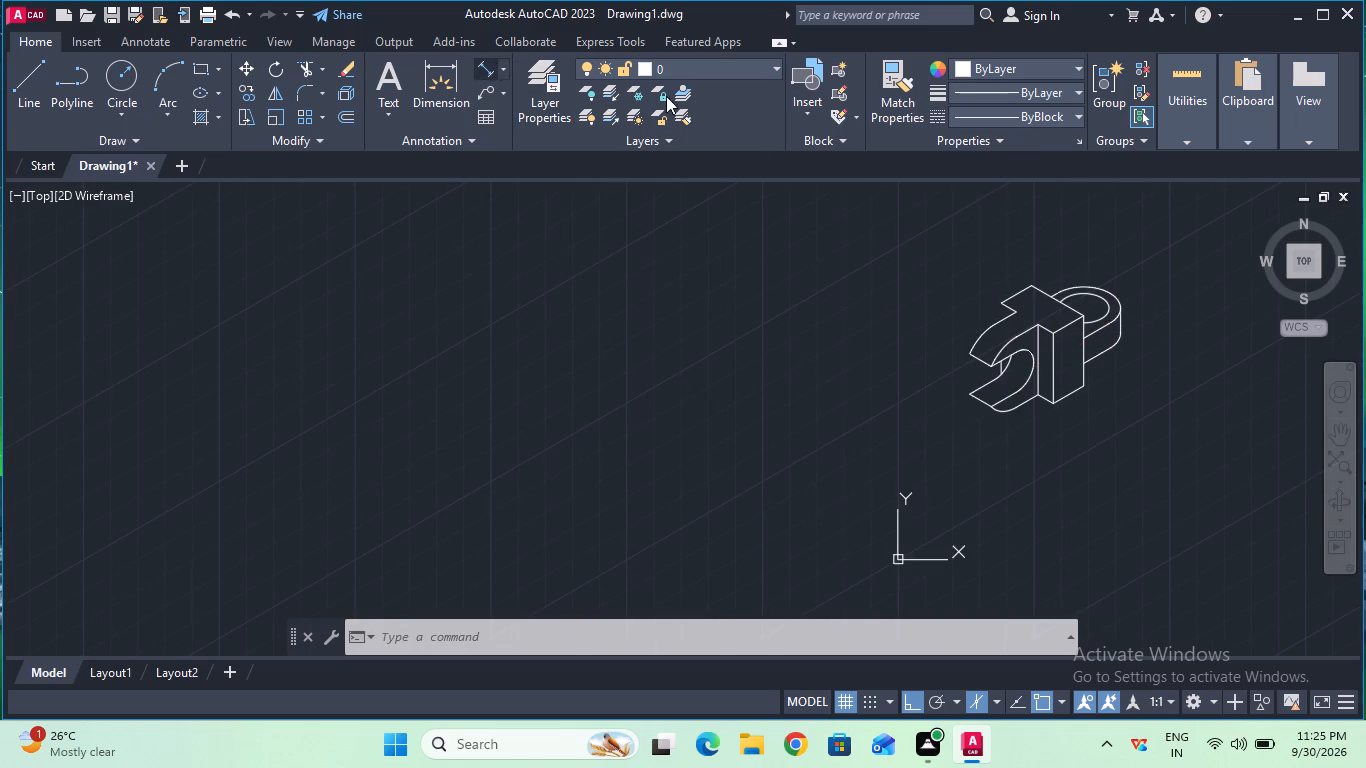
click(1019, 292)
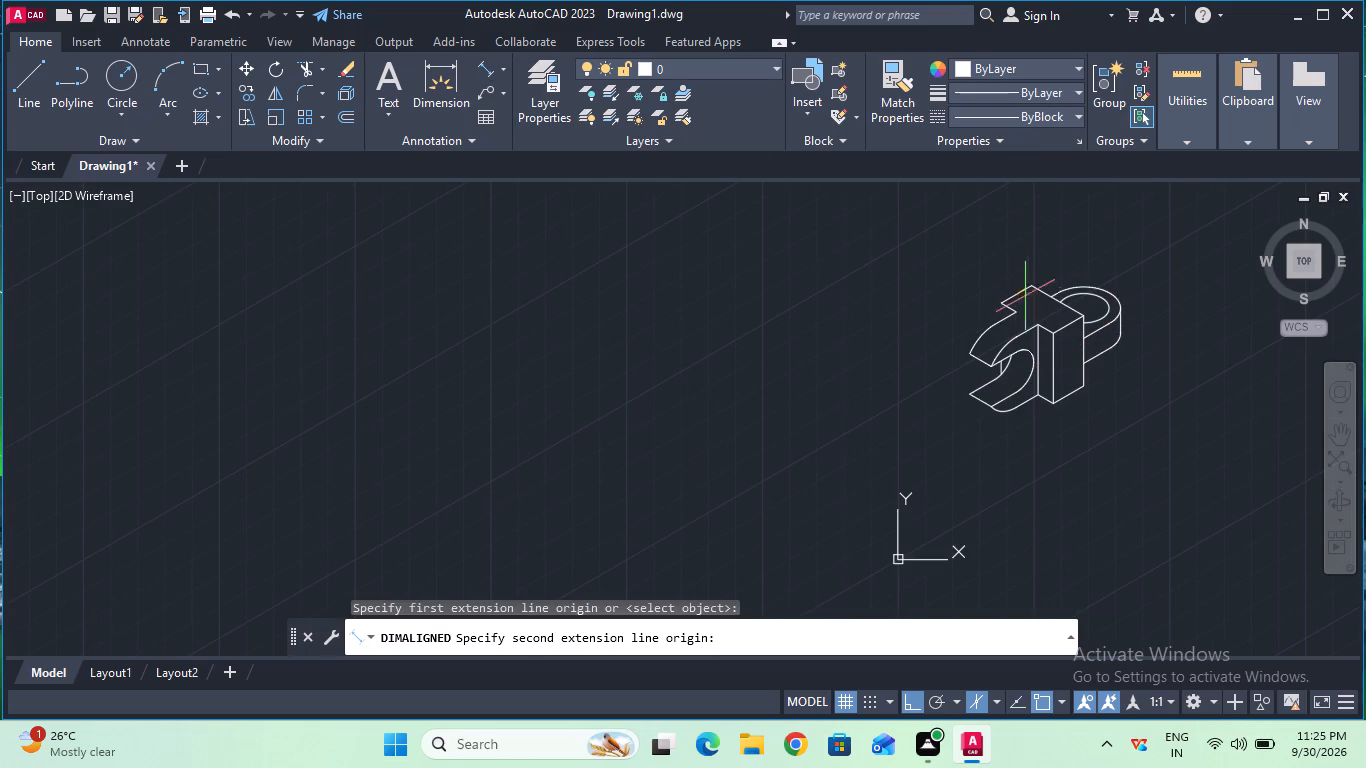
click(1067, 318)
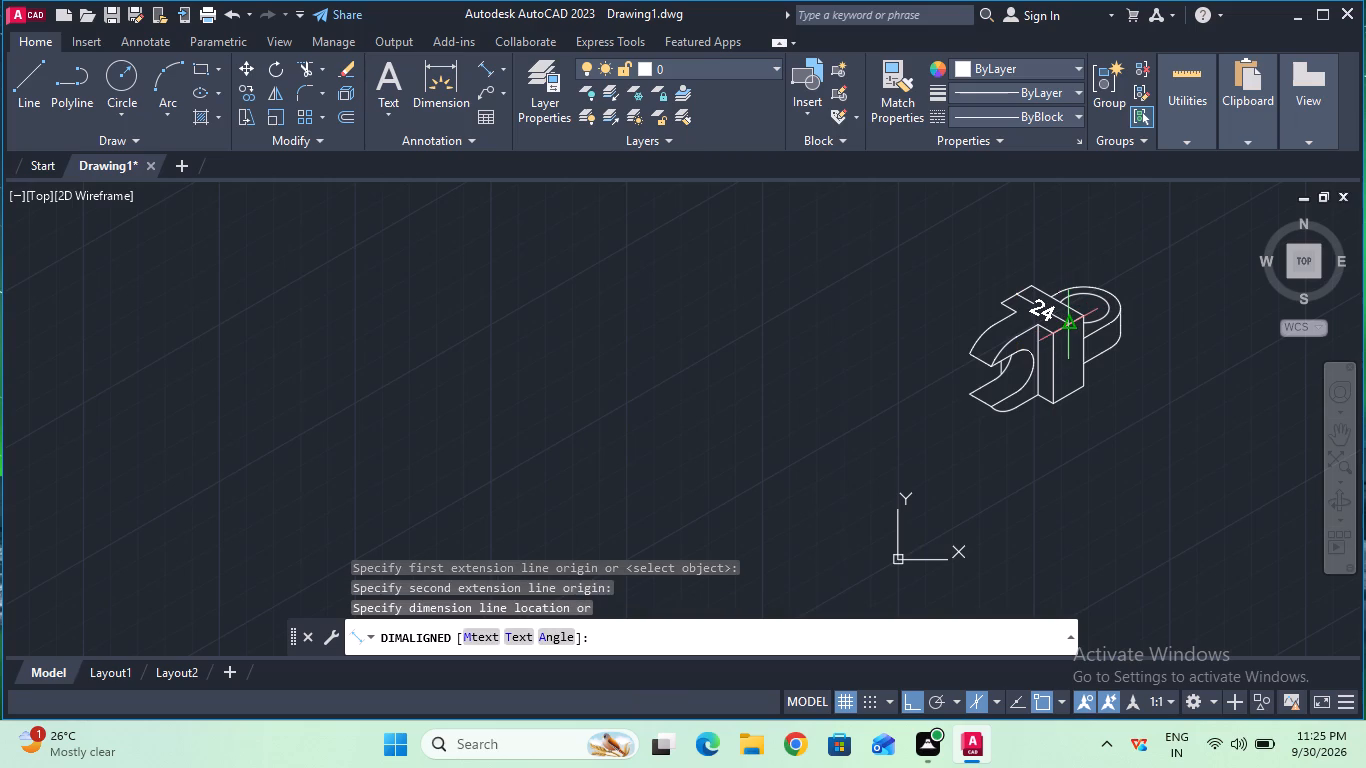
click(1067, 318)
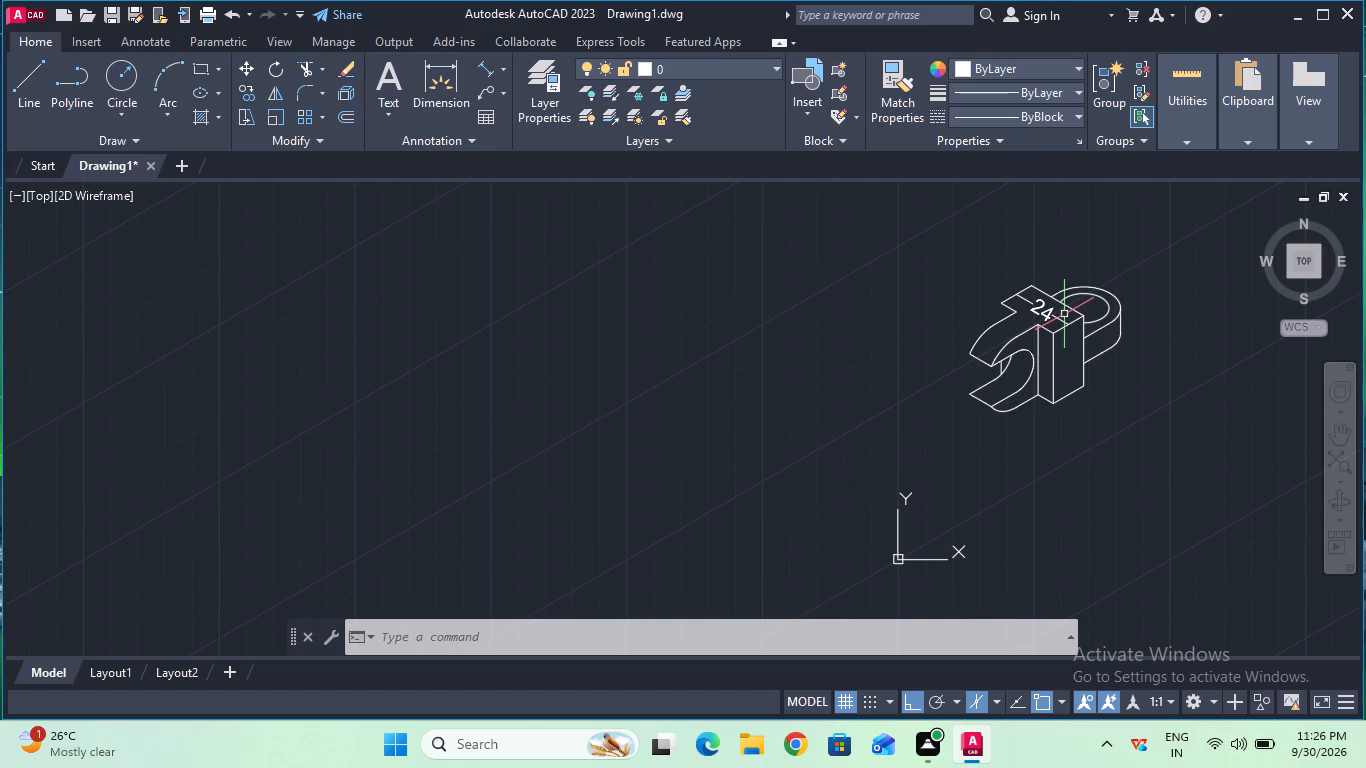
Add an aligned height dimension on the block's front end face between the midpoints of its top and bottom edges.
ctrl+scroll(1078, 320, up, 2)
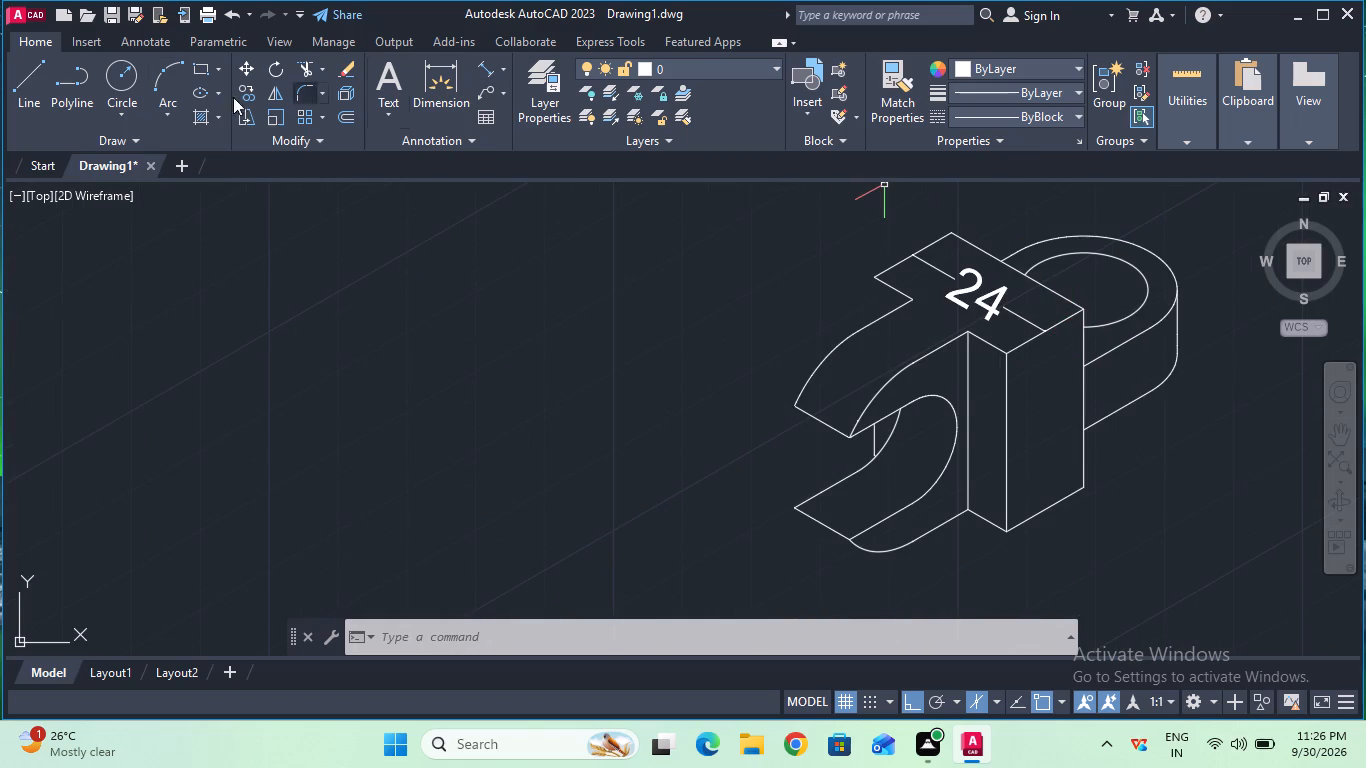
click(485, 71)
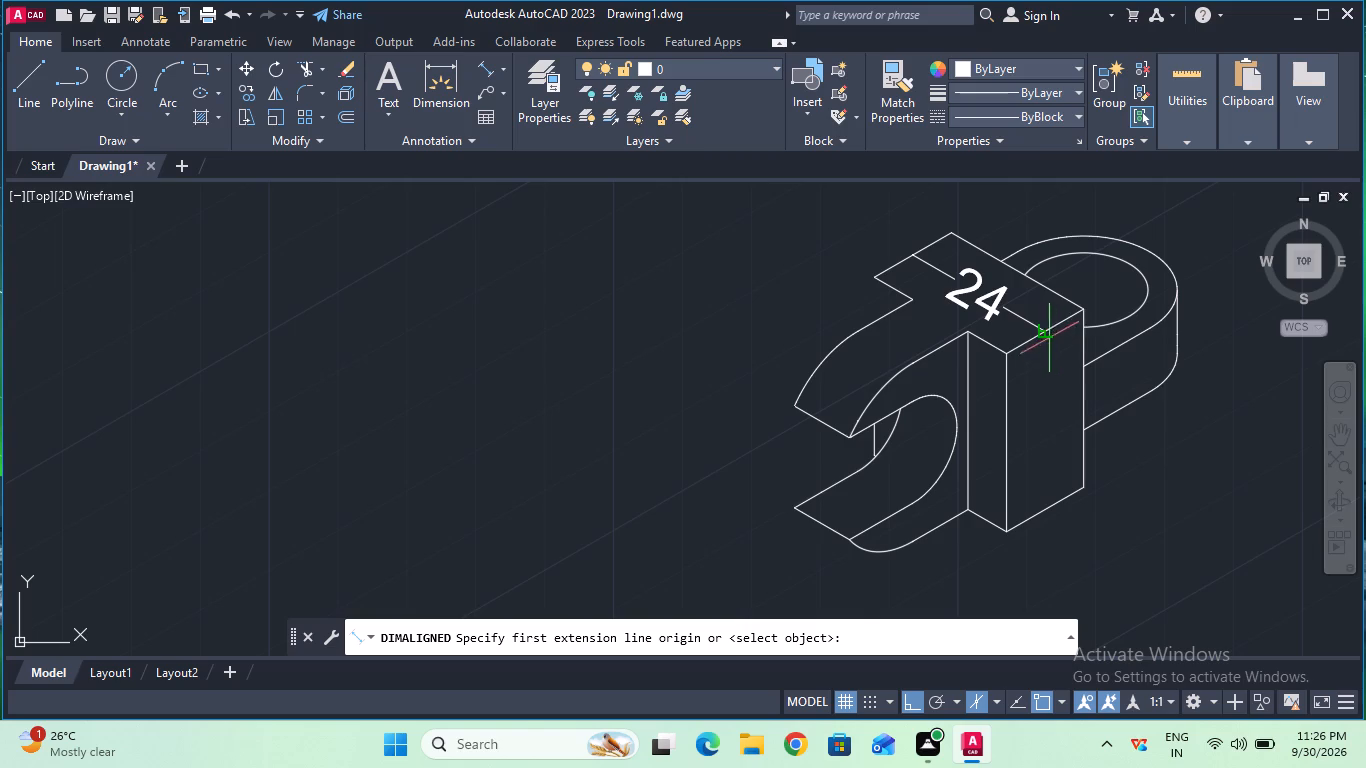
click(1045, 336)
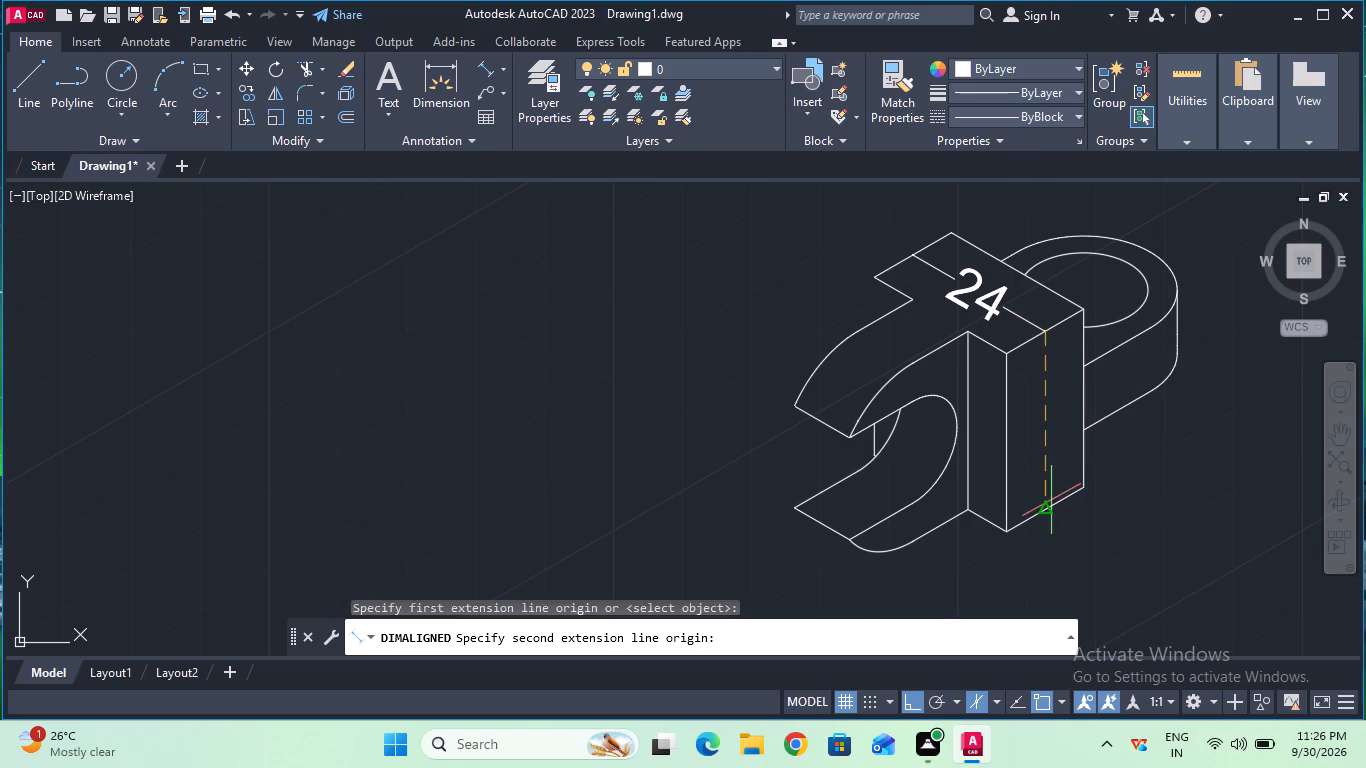
click(1051, 500)
click(1053, 502)
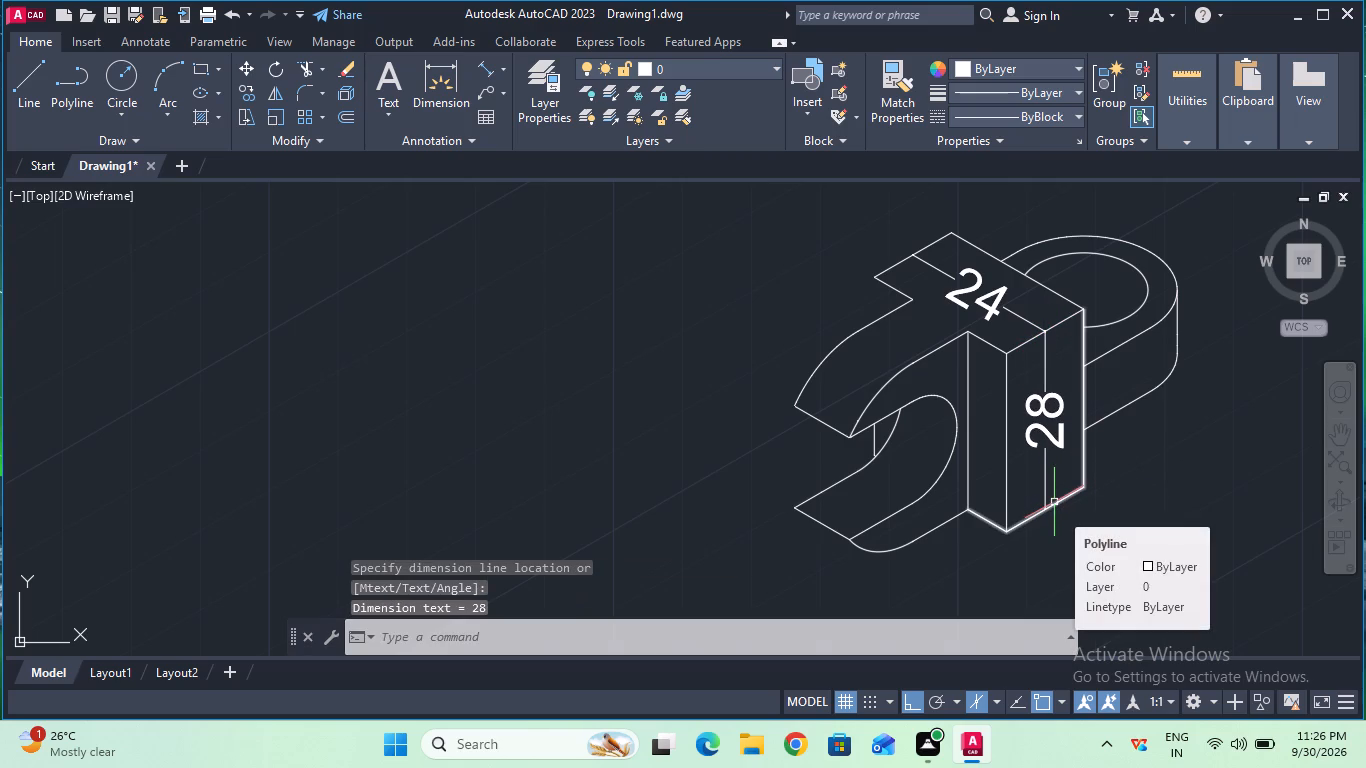
Add an aligned dimension across the width of the upper curved arm, between the arc ends on its back and front edges.
click(484, 73)
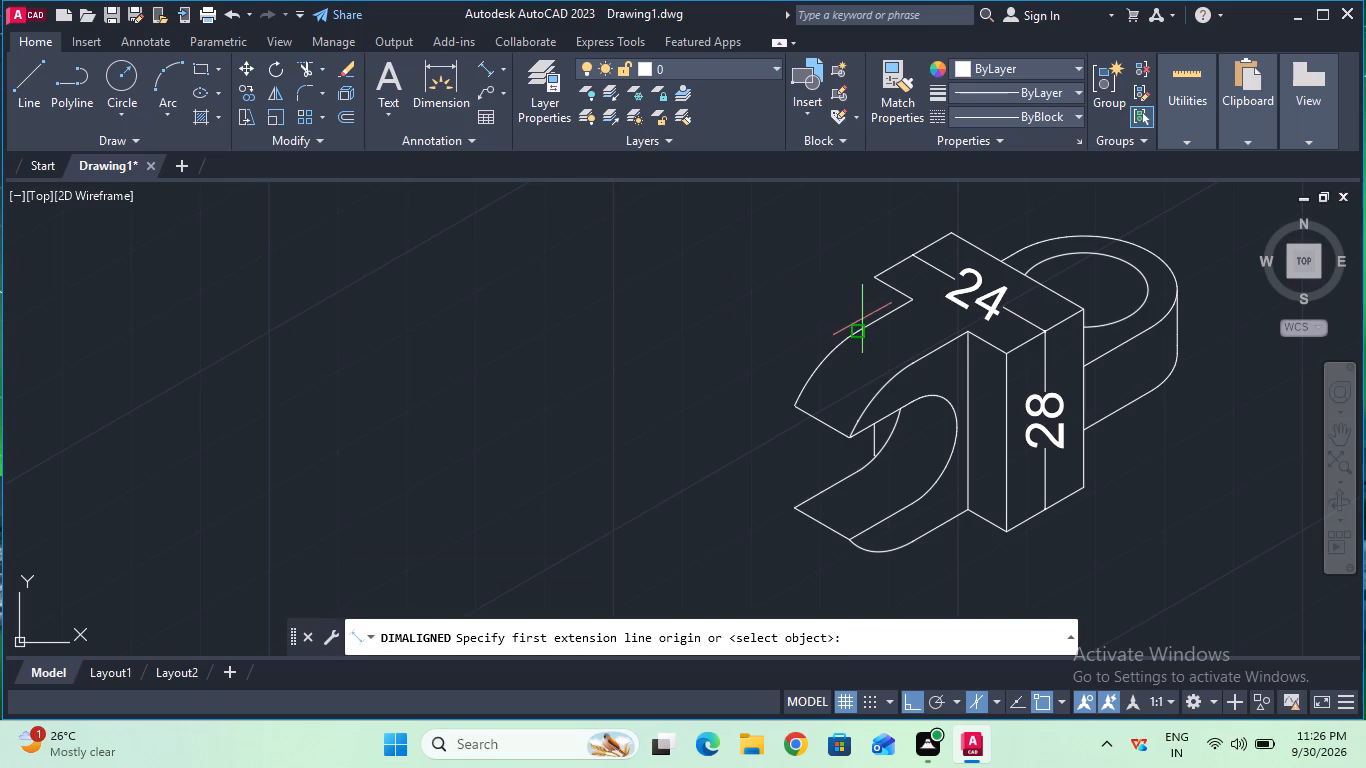
click(862, 330)
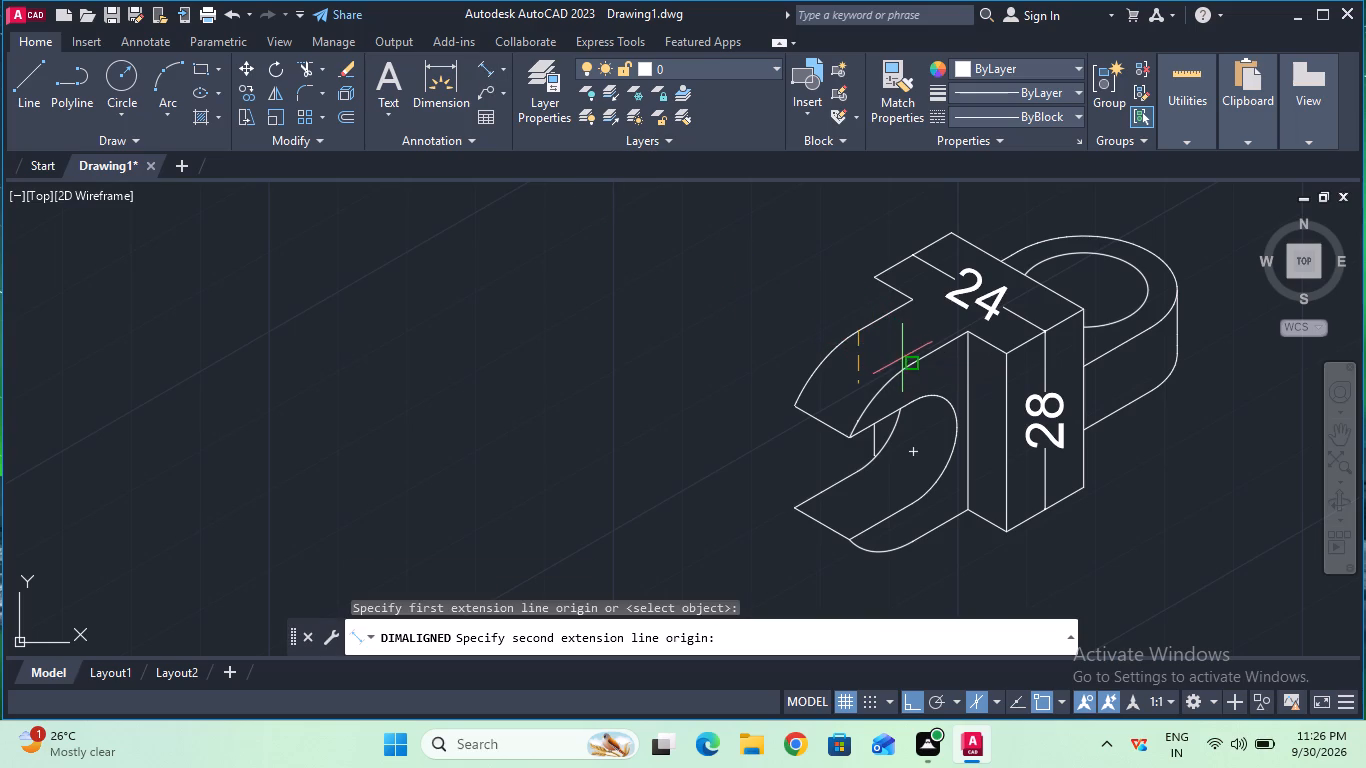
click(915, 361)
click(924, 346)
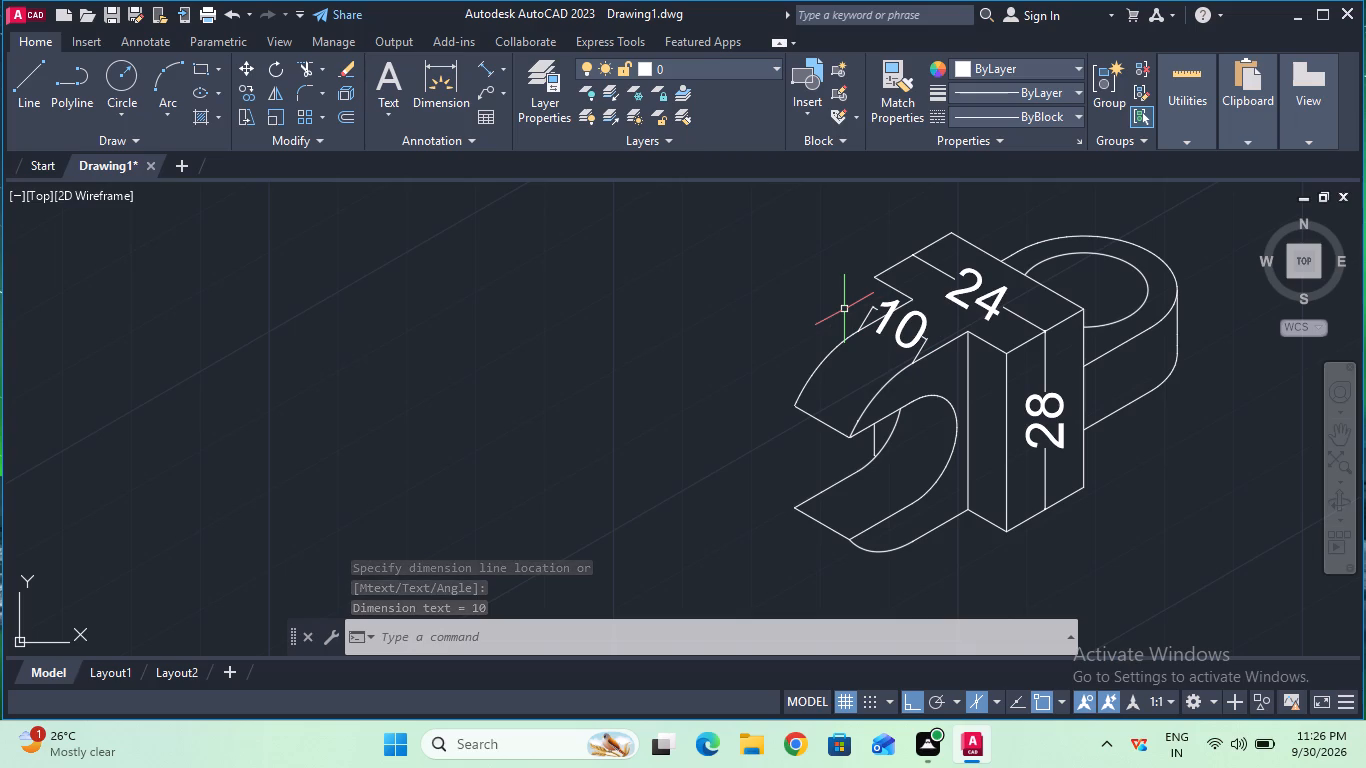
Add an aligned dimension to the bottom edge of the block's front end face, placed just below the edge.
click(489, 74)
click(1010, 526)
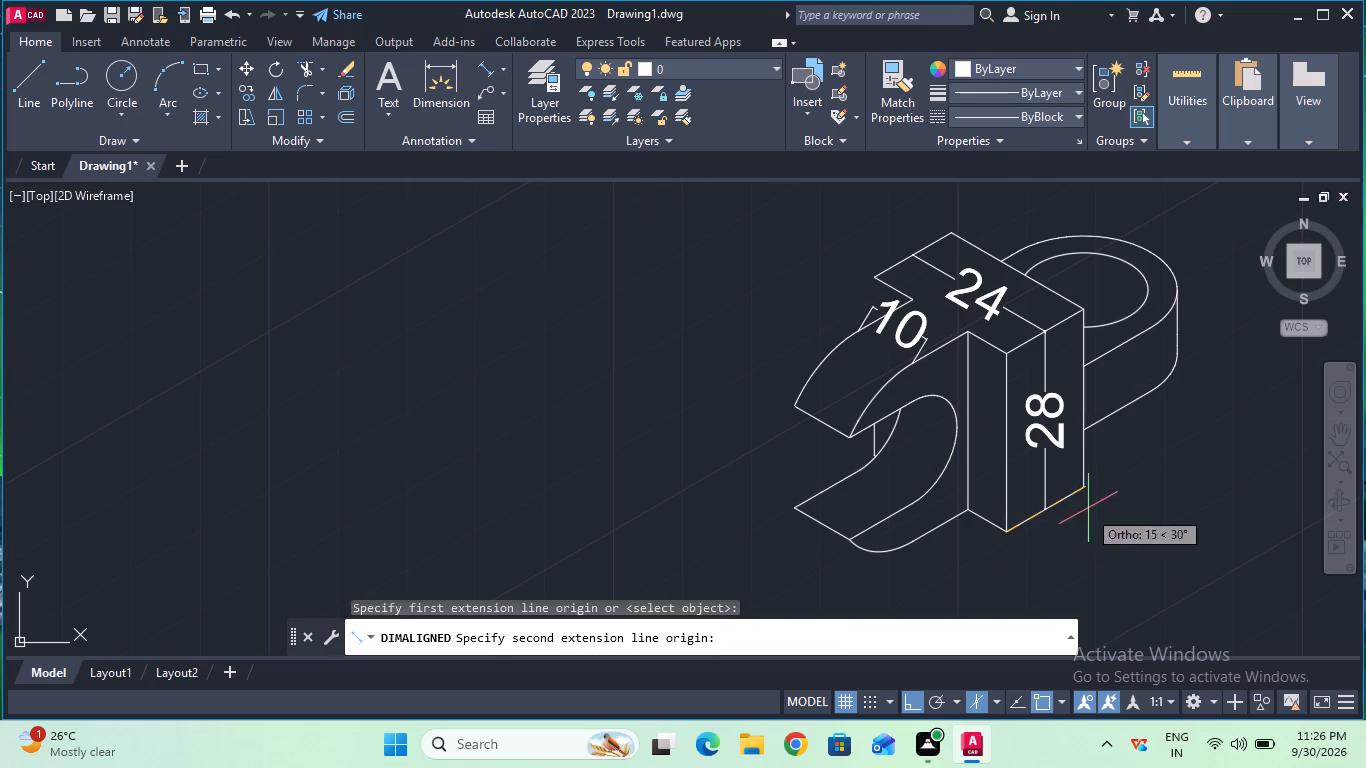
click(1082, 488)
click(1088, 513)
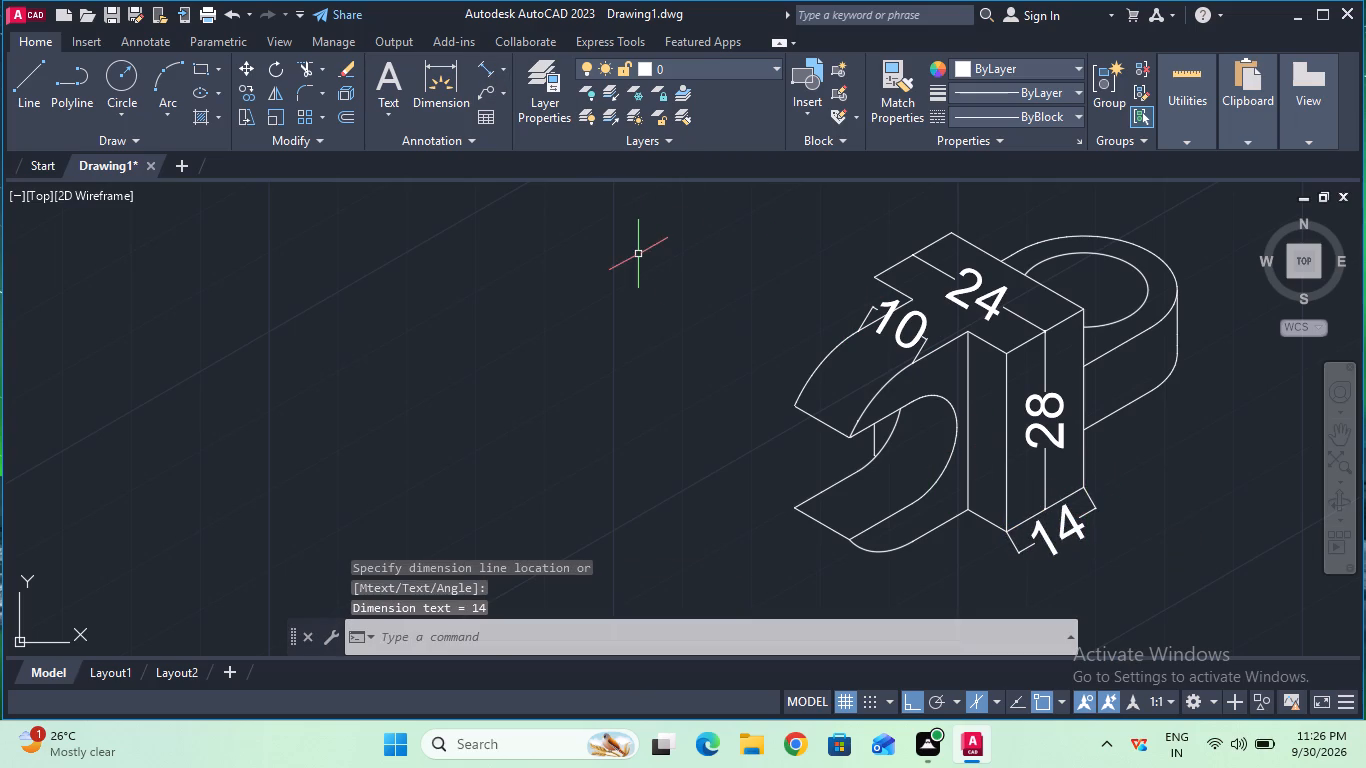
Add an aligned dimension along the short bottom edge between the lower curved arm's arc end and the block, placed just below the edge.
click(491, 66)
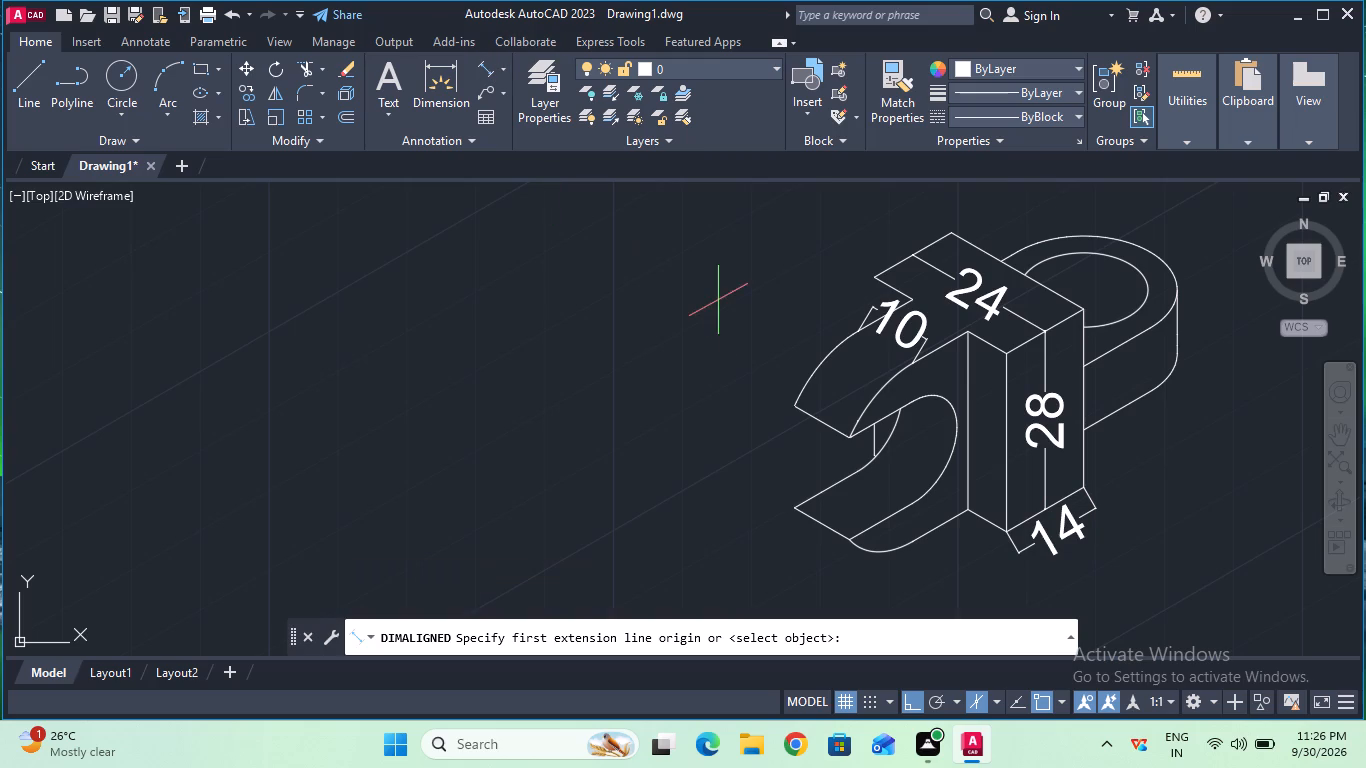
click(918, 538)
click(970, 500)
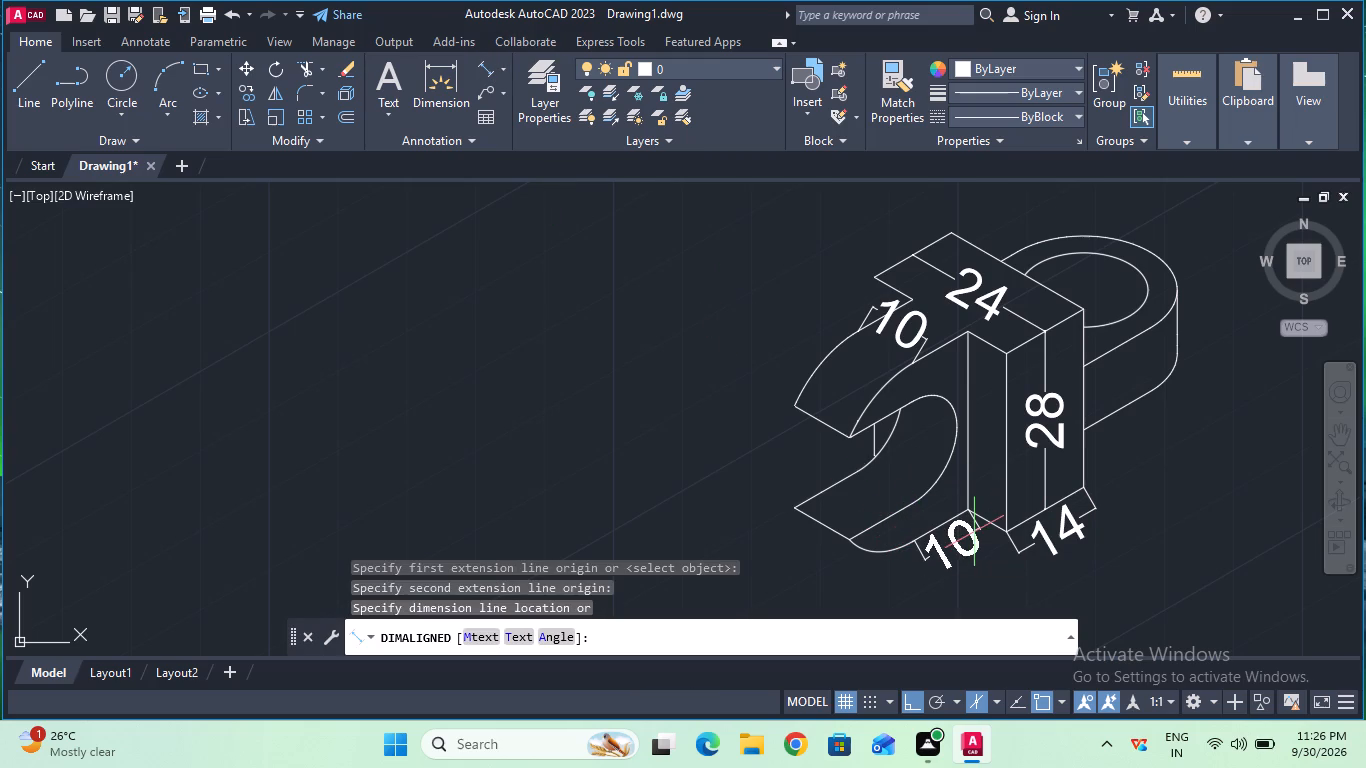
click(980, 542)
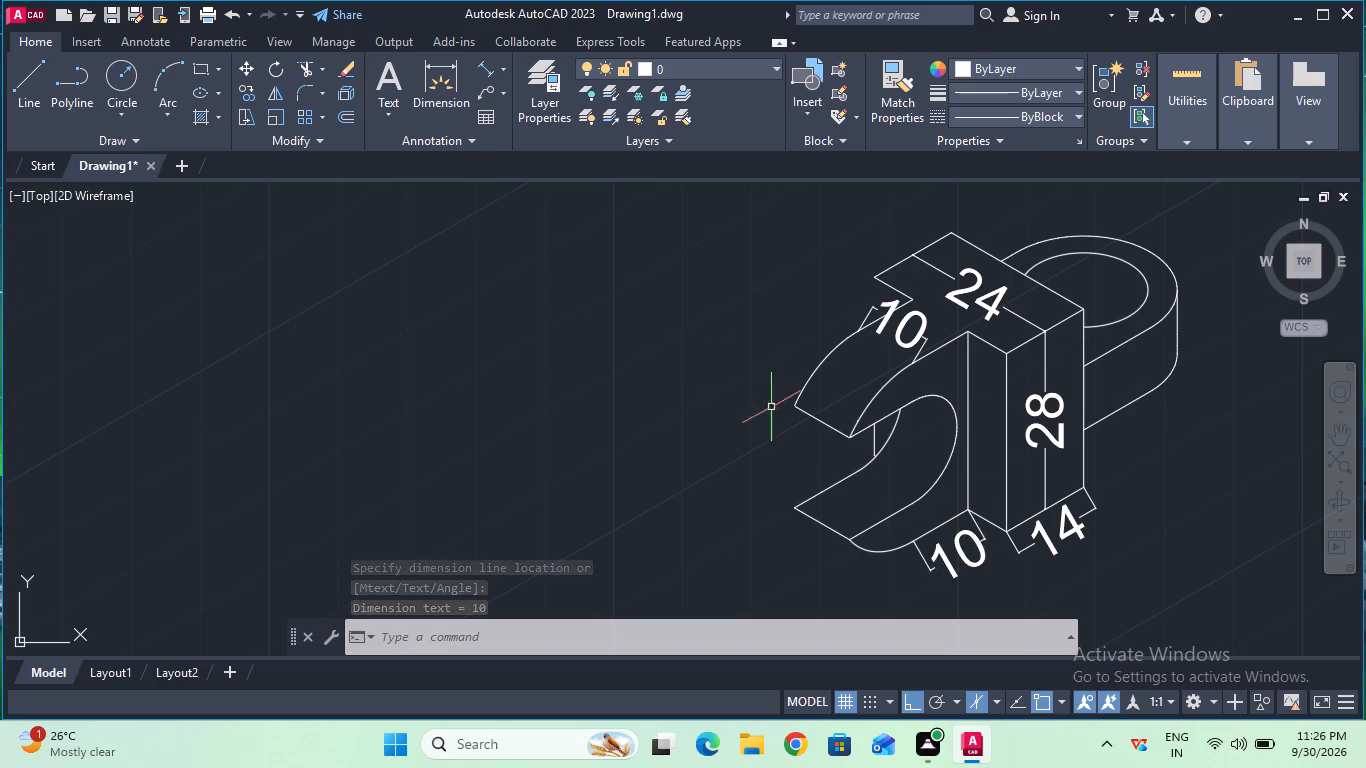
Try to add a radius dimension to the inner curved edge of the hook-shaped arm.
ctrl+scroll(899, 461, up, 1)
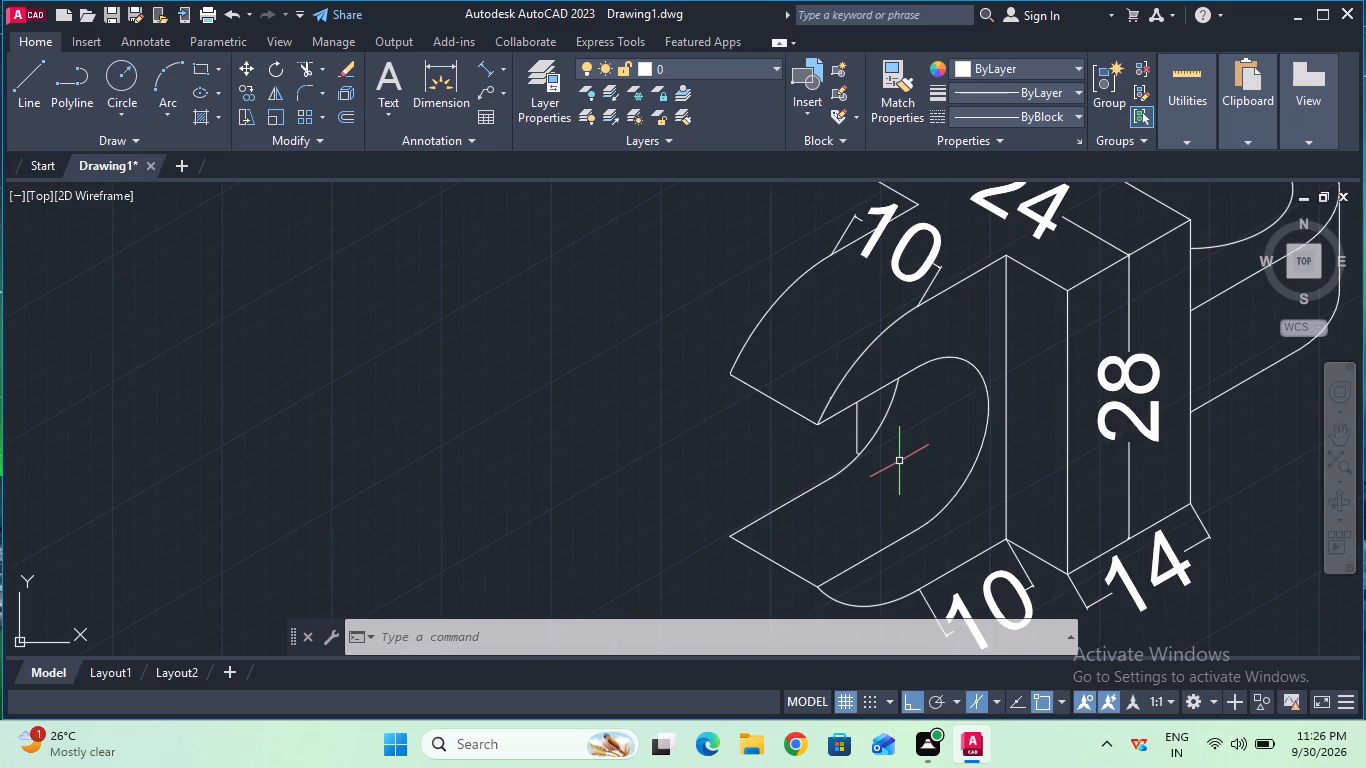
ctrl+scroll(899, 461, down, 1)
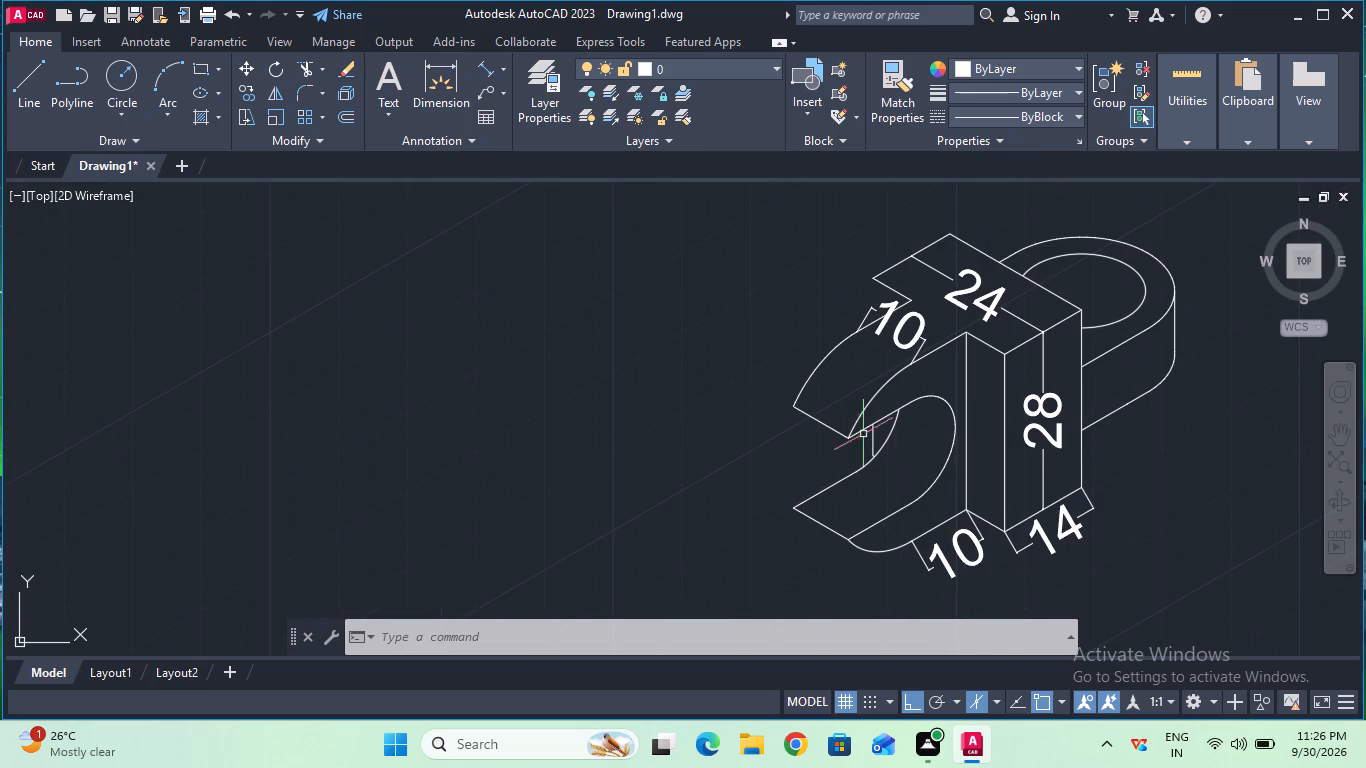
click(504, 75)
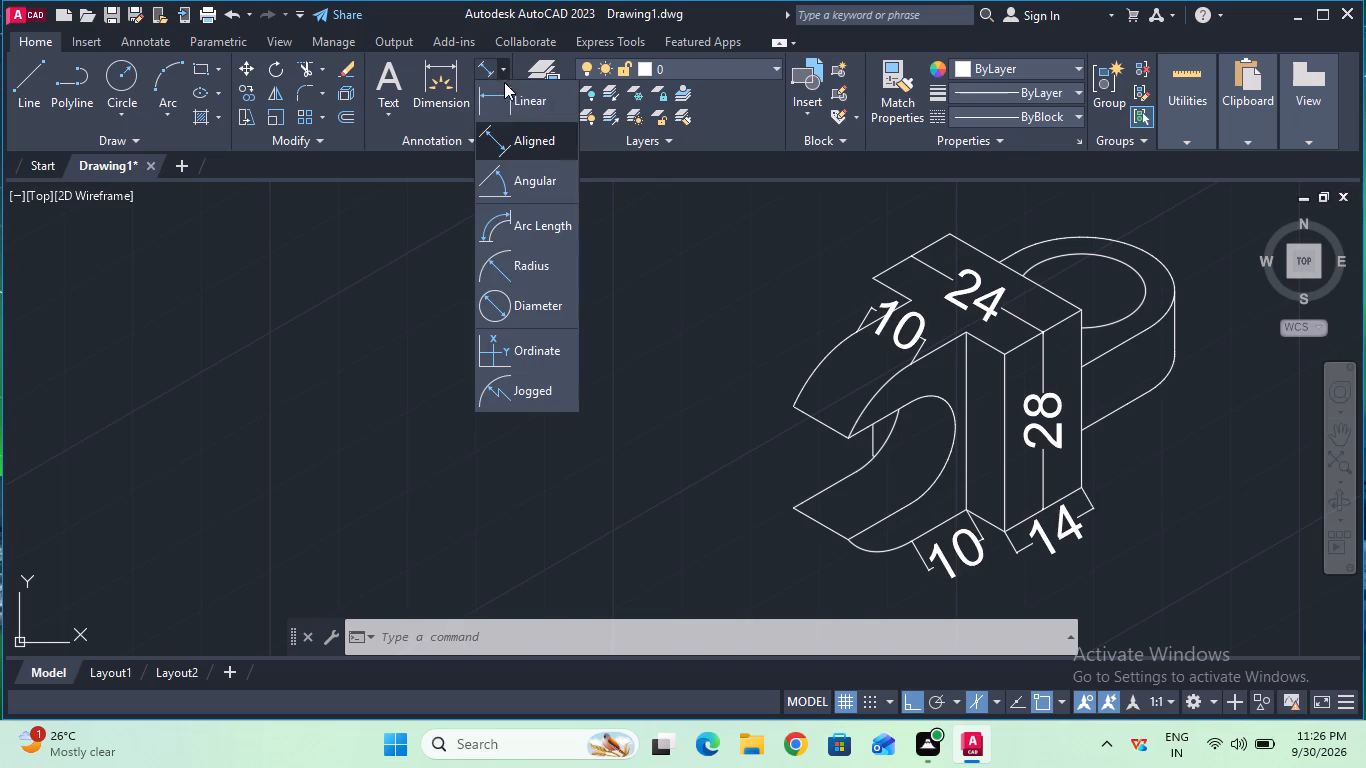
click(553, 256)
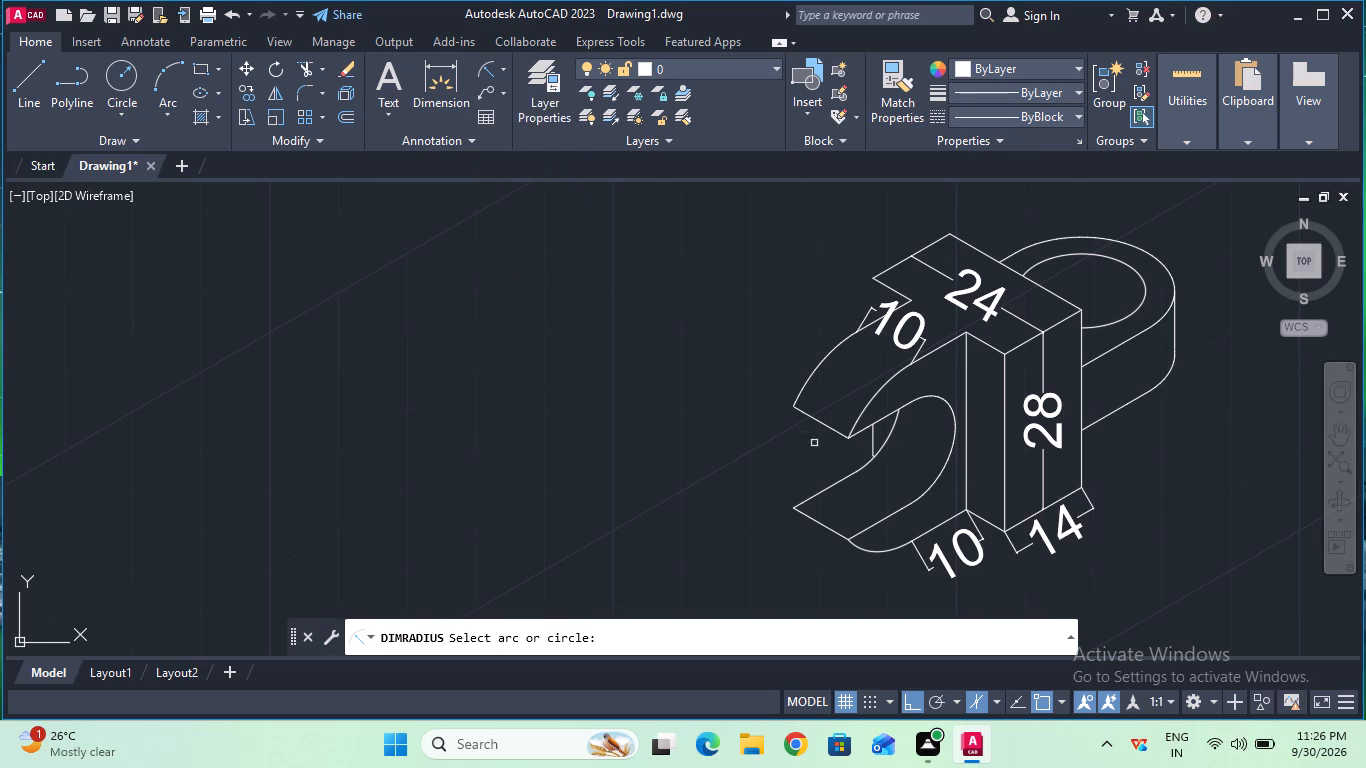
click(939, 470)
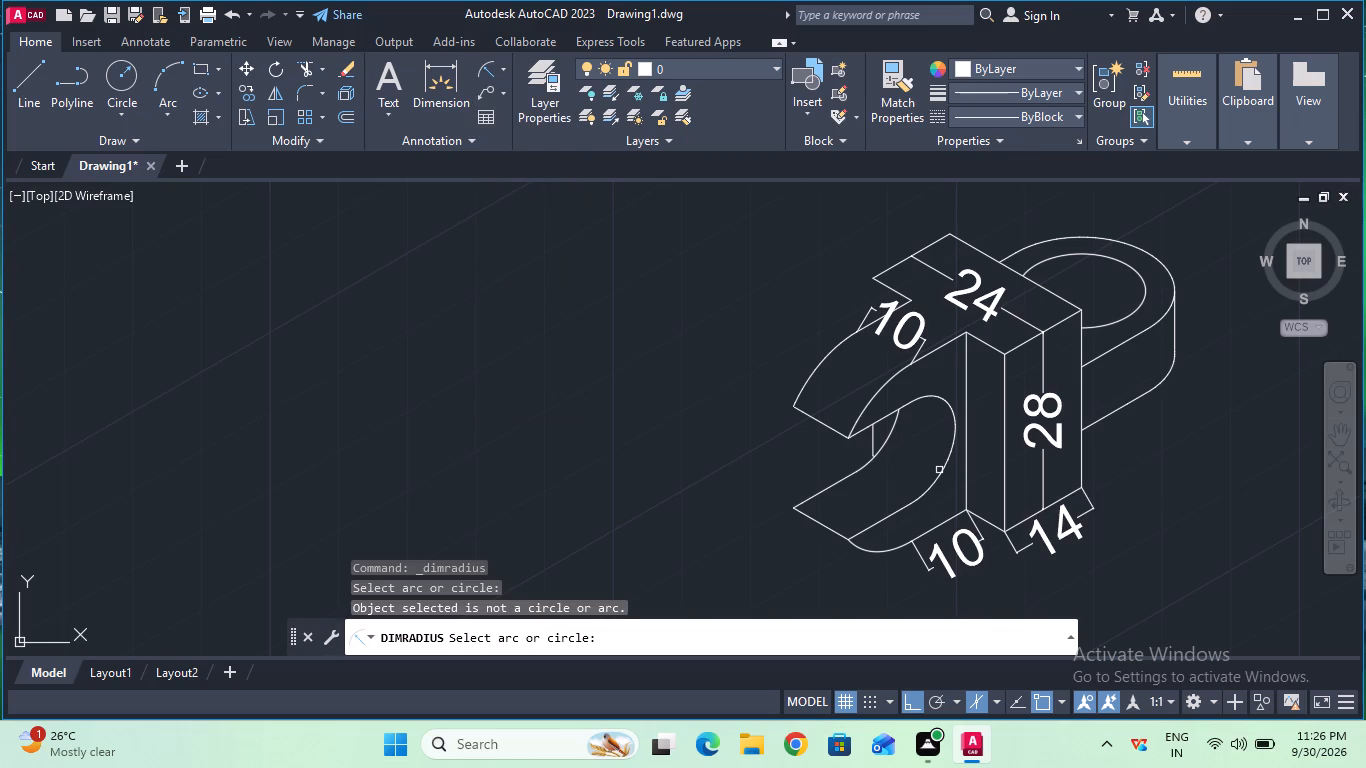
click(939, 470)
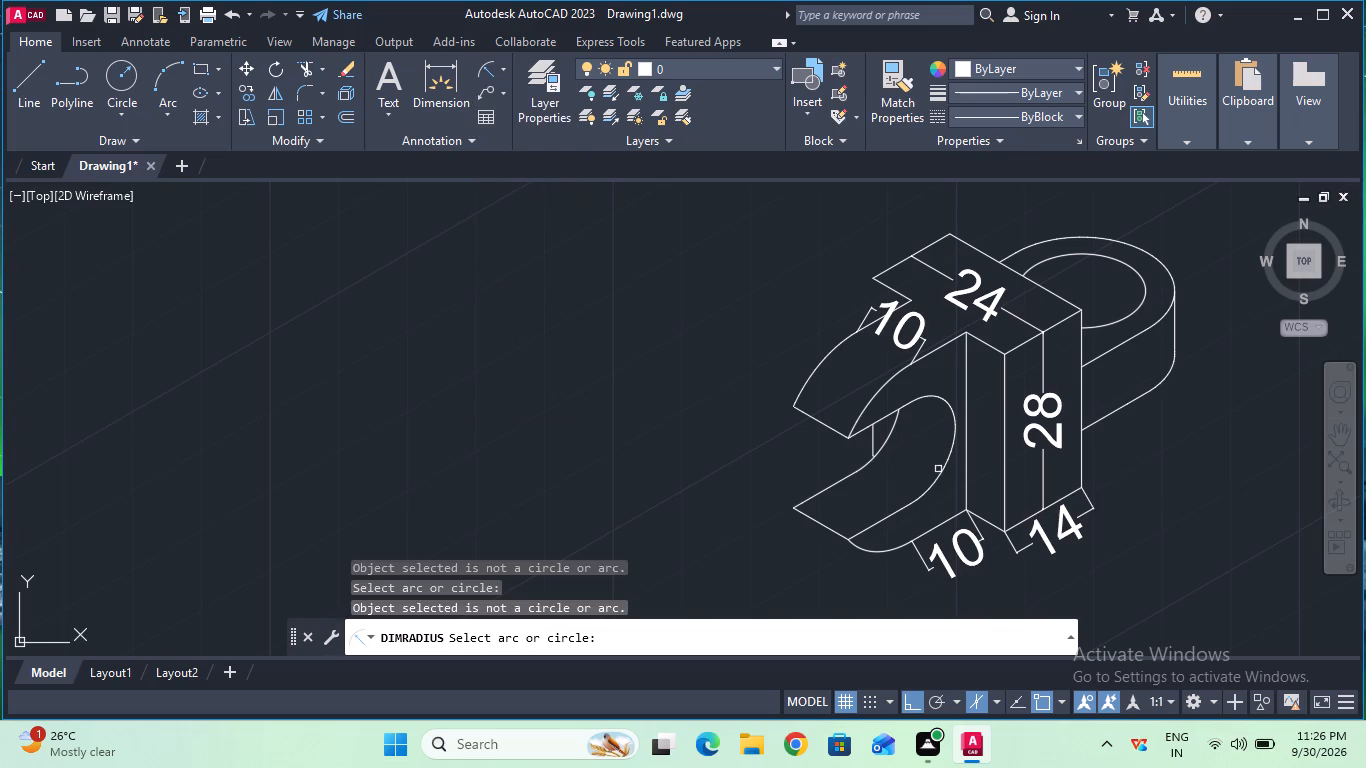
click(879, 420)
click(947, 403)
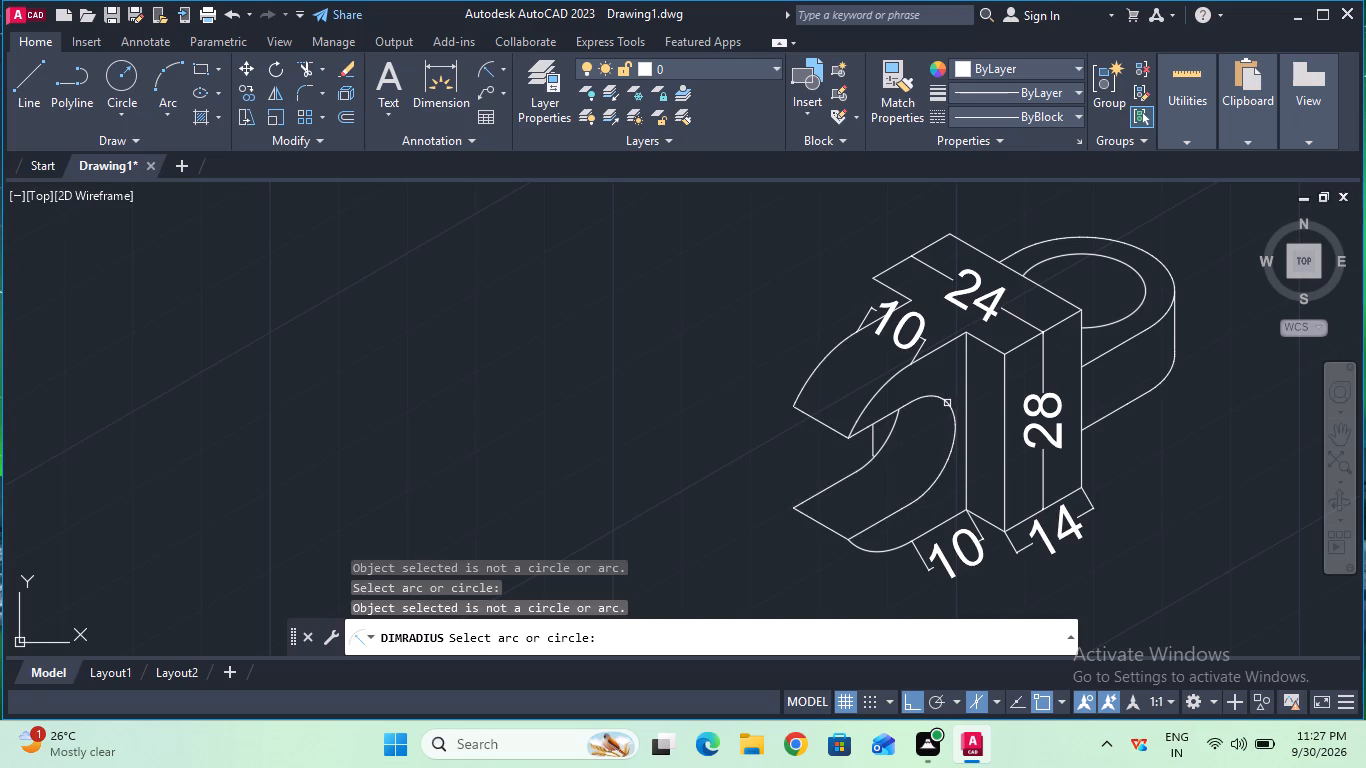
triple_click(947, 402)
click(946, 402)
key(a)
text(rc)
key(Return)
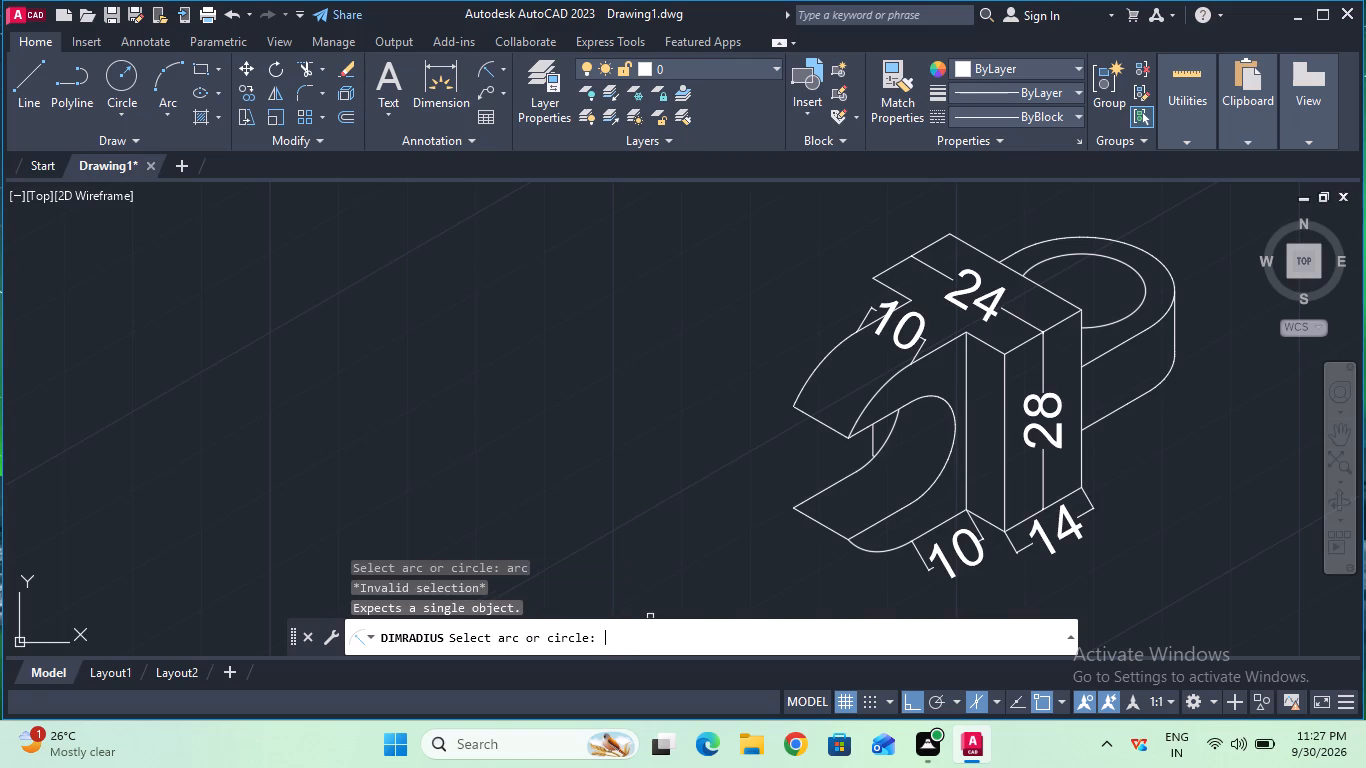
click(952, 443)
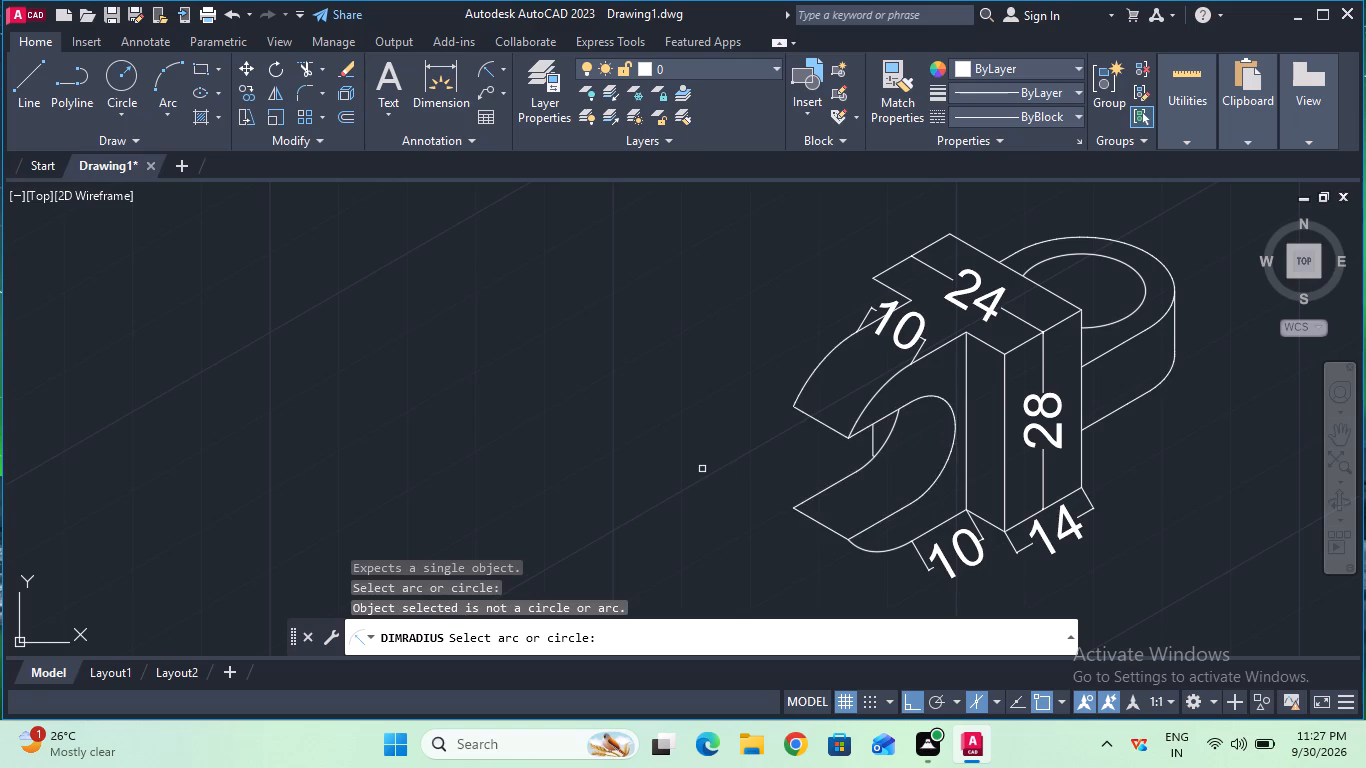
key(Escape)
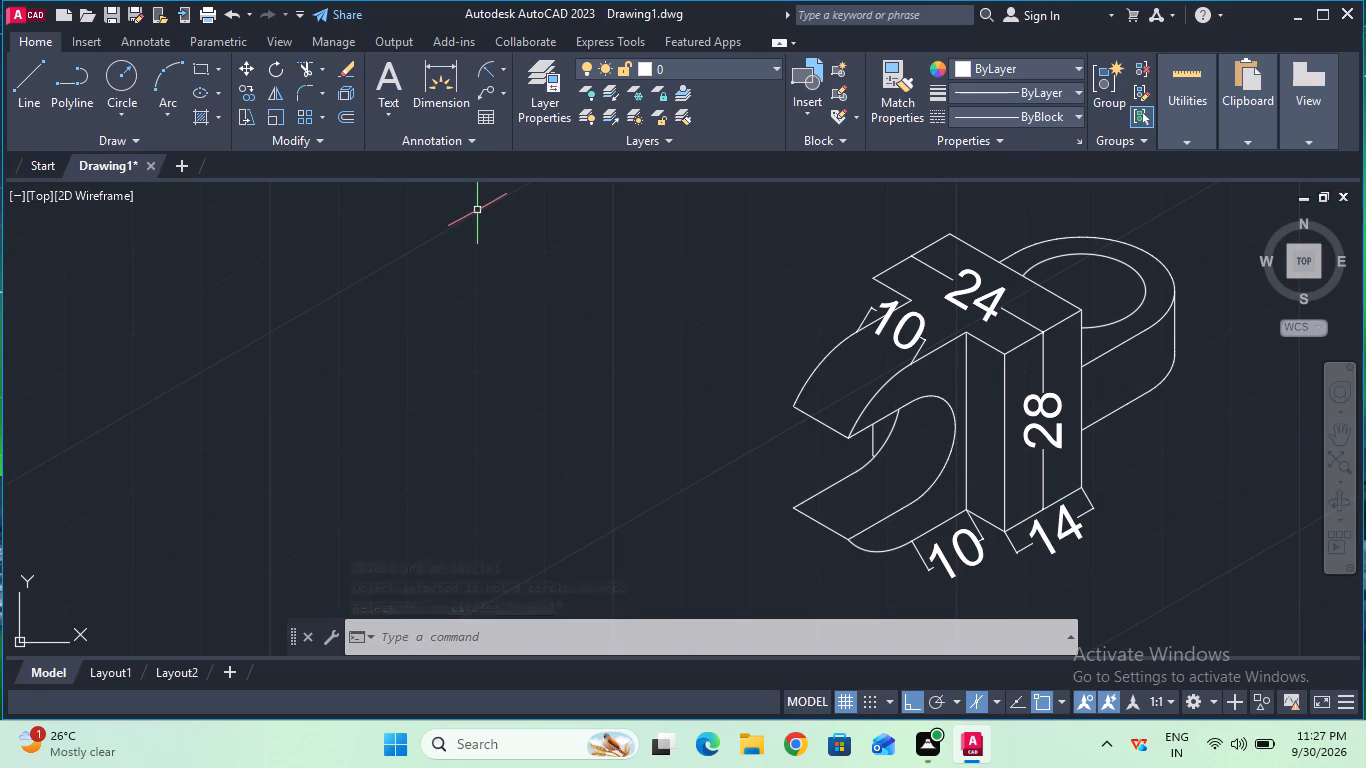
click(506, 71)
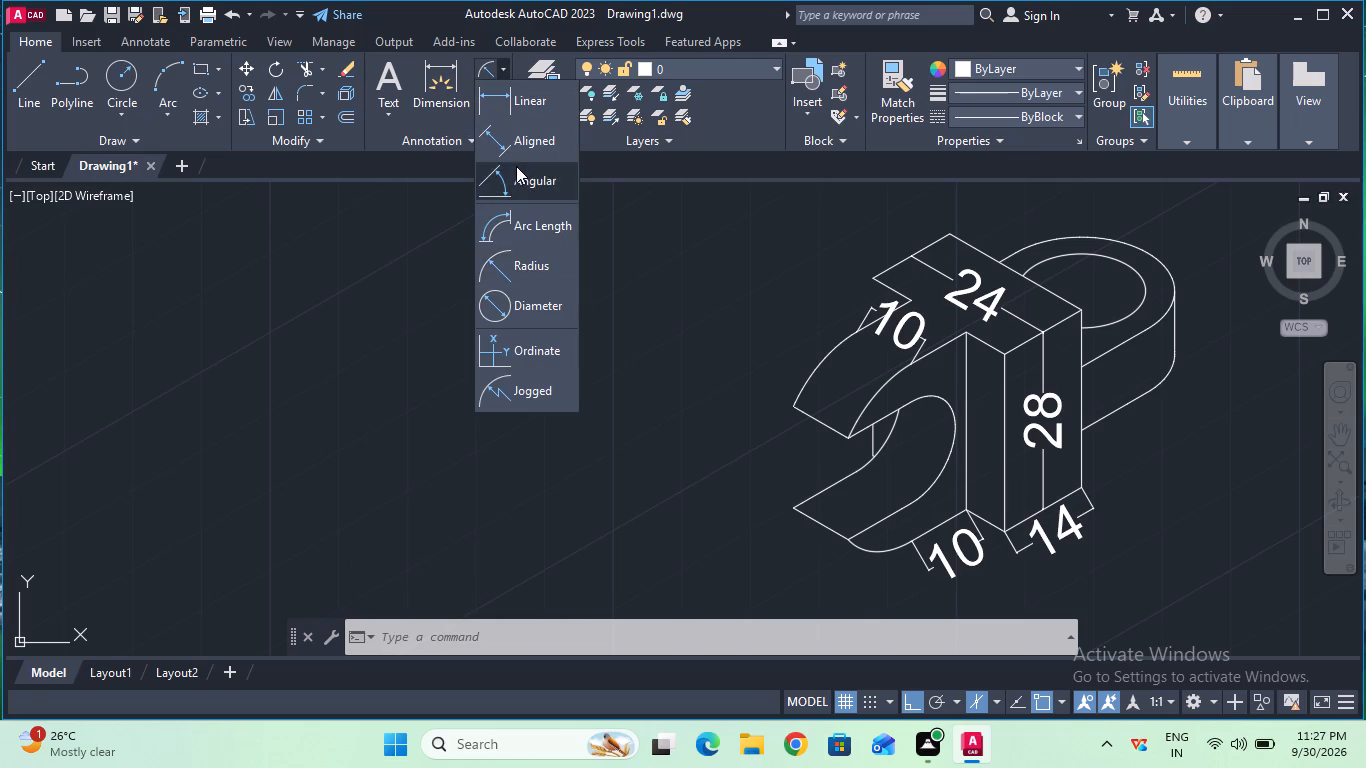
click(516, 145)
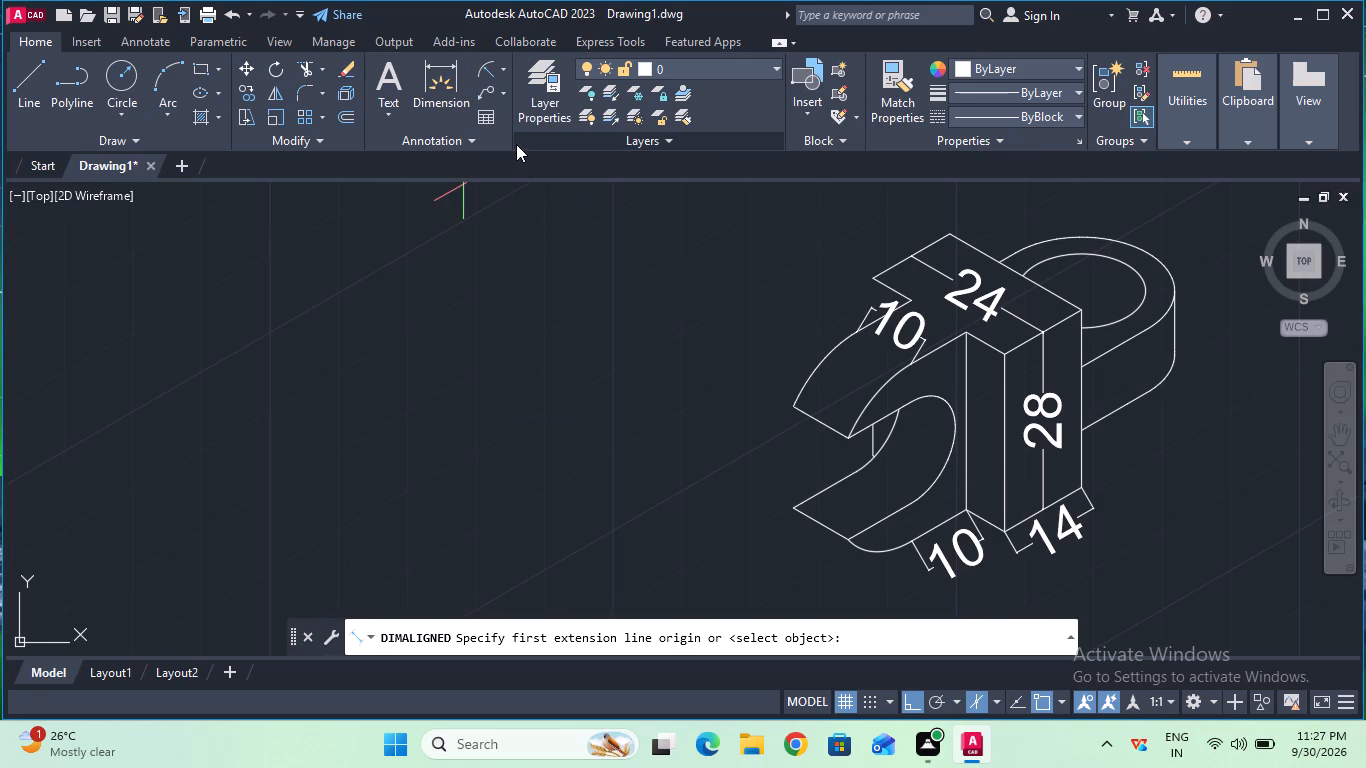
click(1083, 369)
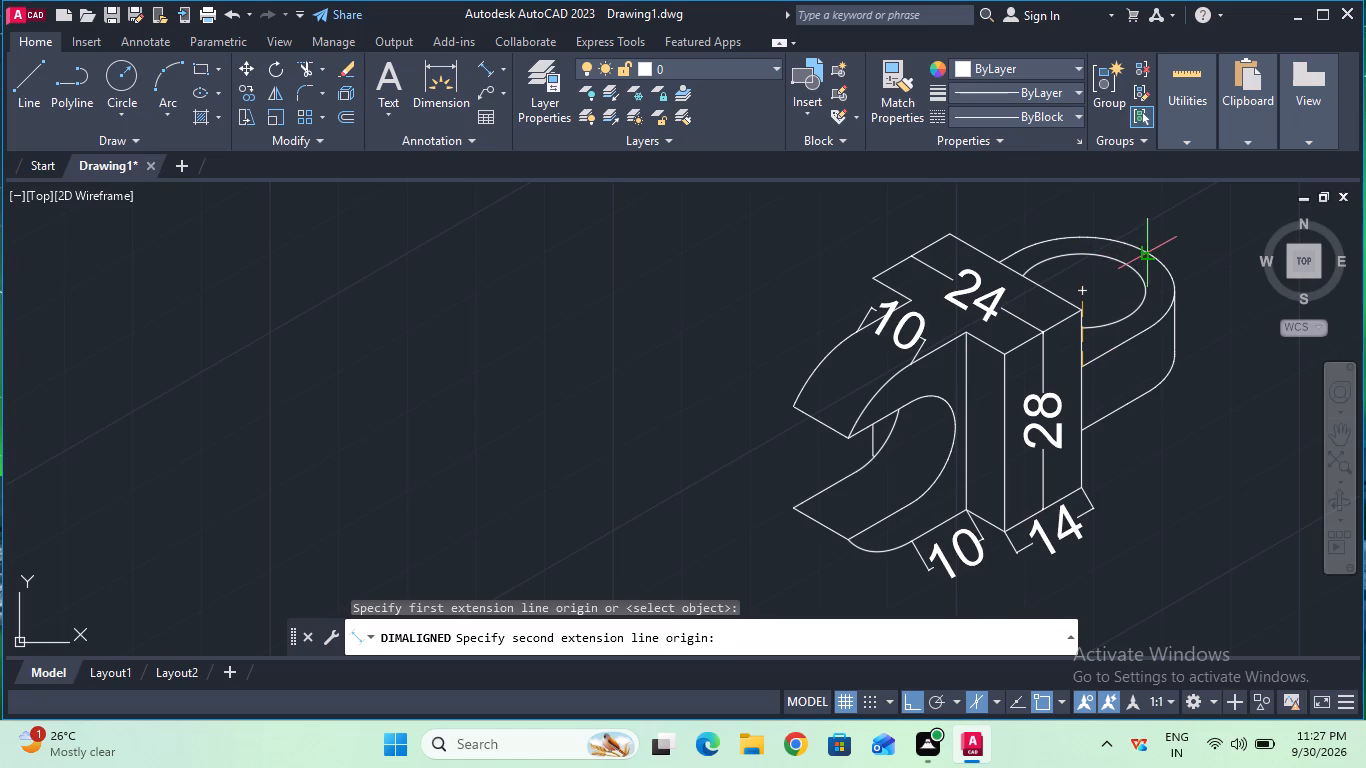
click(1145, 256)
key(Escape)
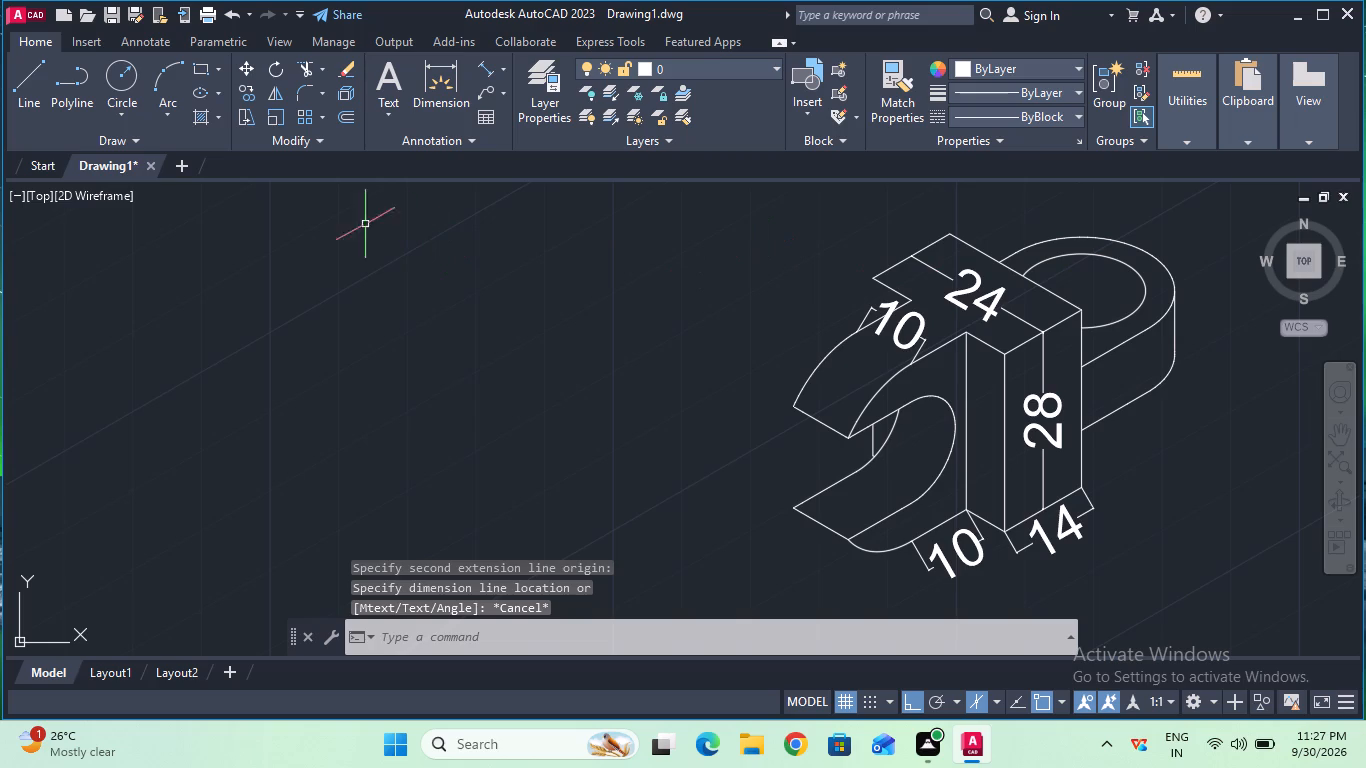
Turn off log file recording with the LOGFILEOFF command.
click(426, 622)
text(log)
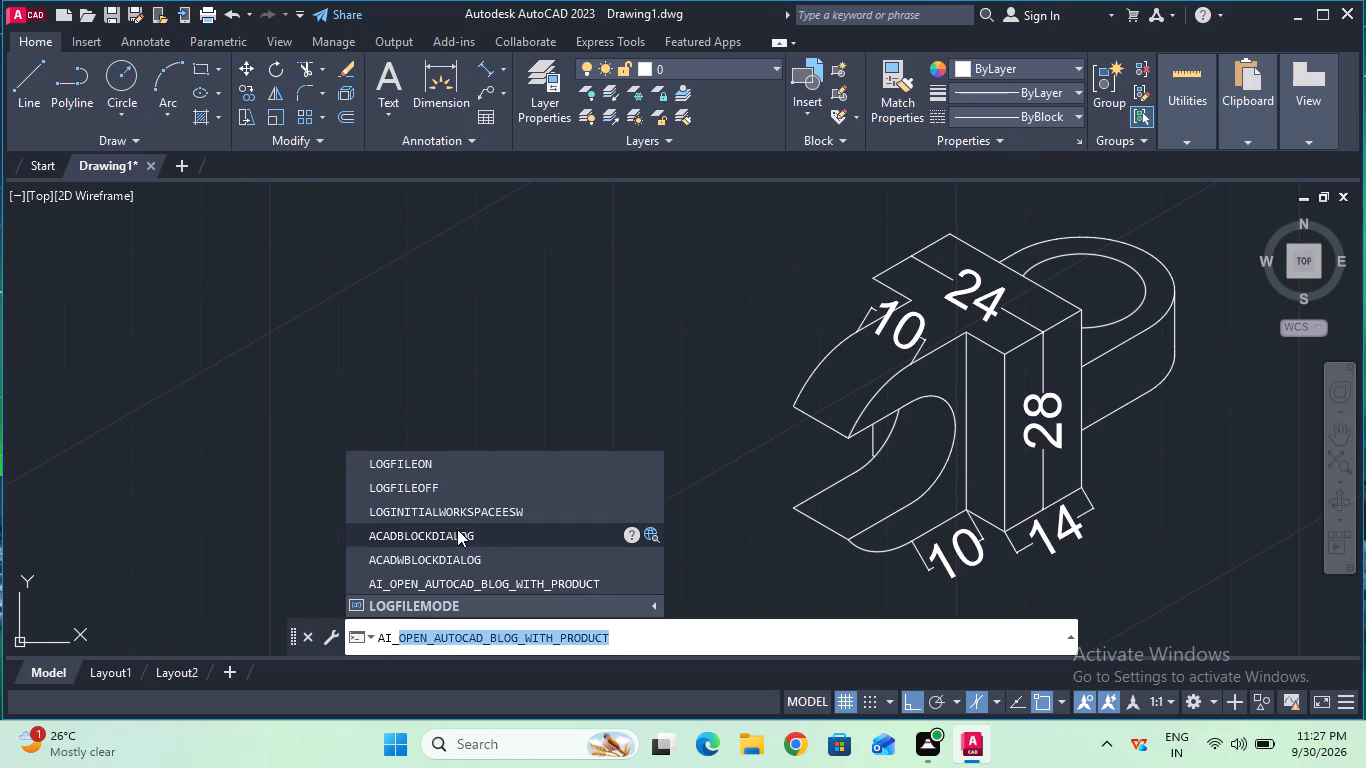
click(474, 492)
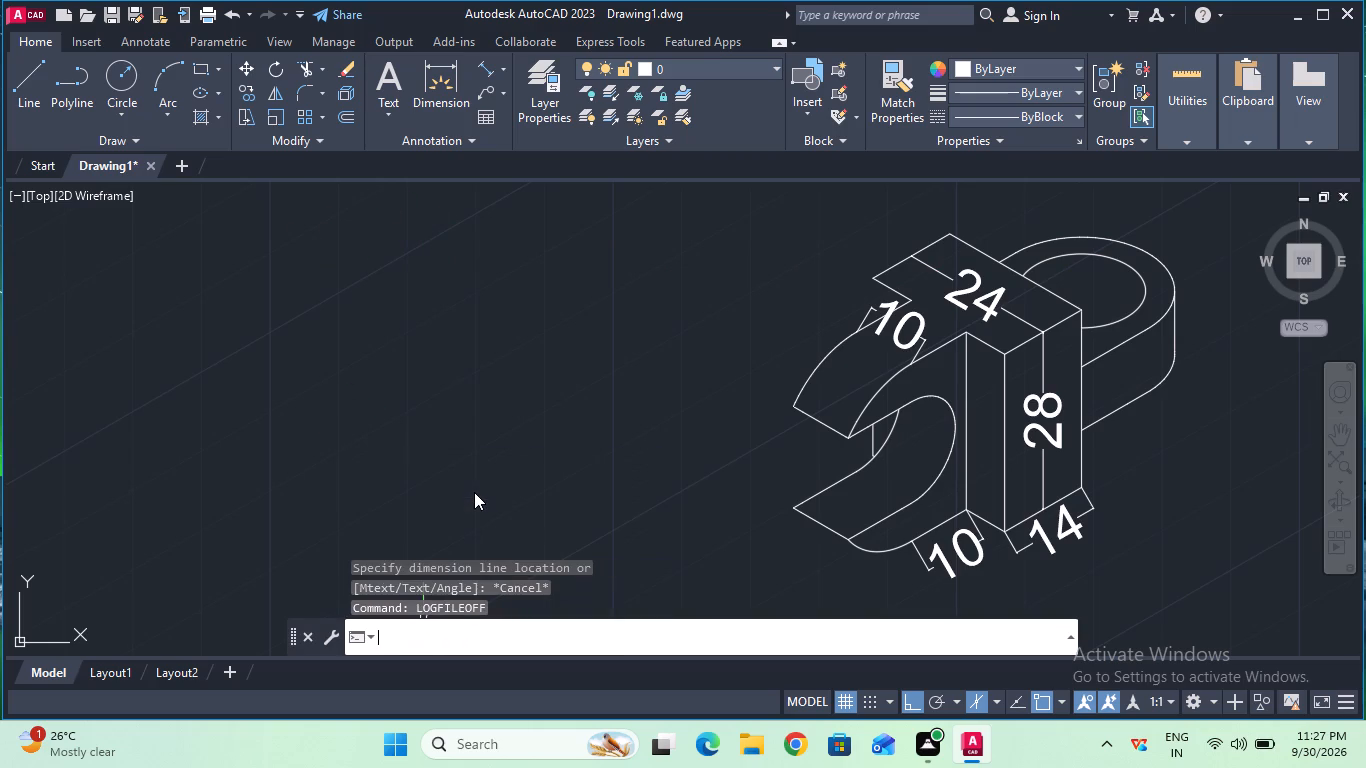
Save the drawing in the Documents folder under the file name Holder.
click(102, 22)
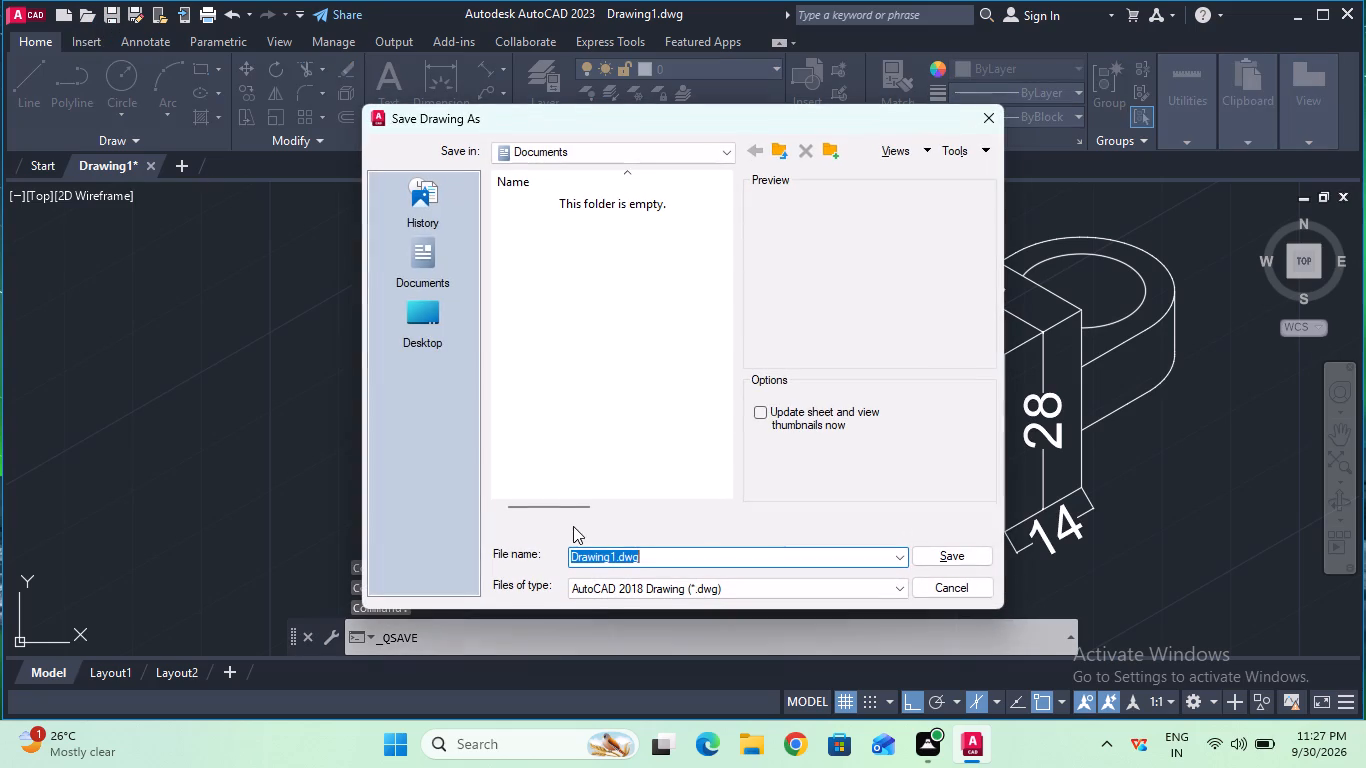
click(671, 549)
key(BackSpace)
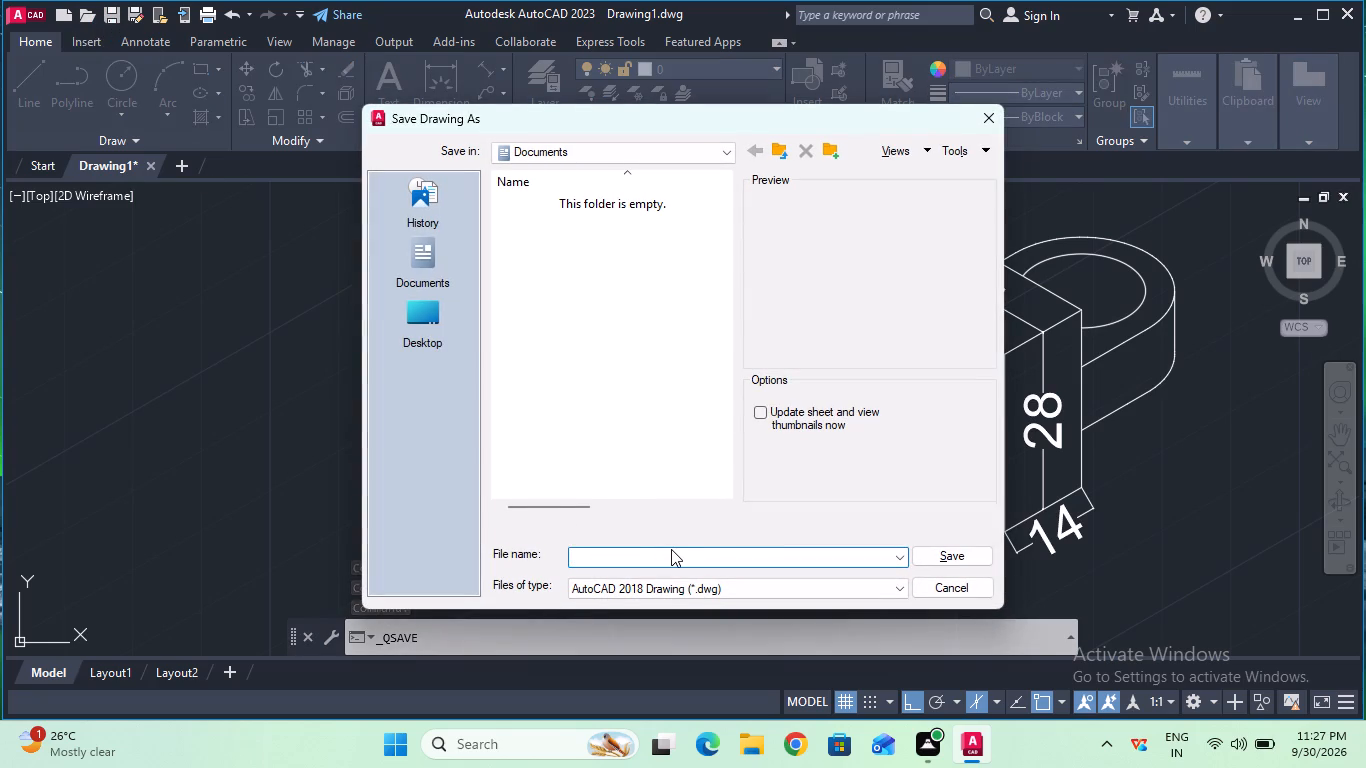
key(h)
text(older)
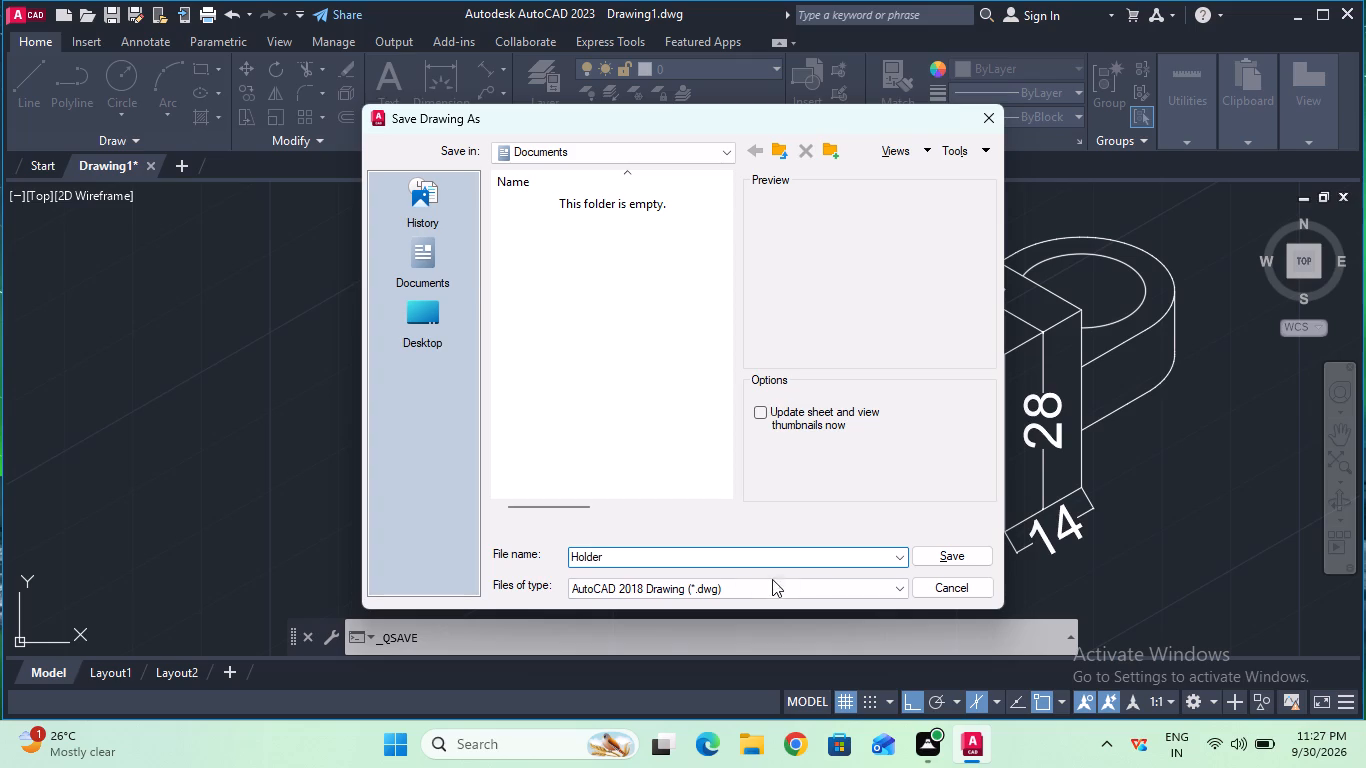
click(927, 556)
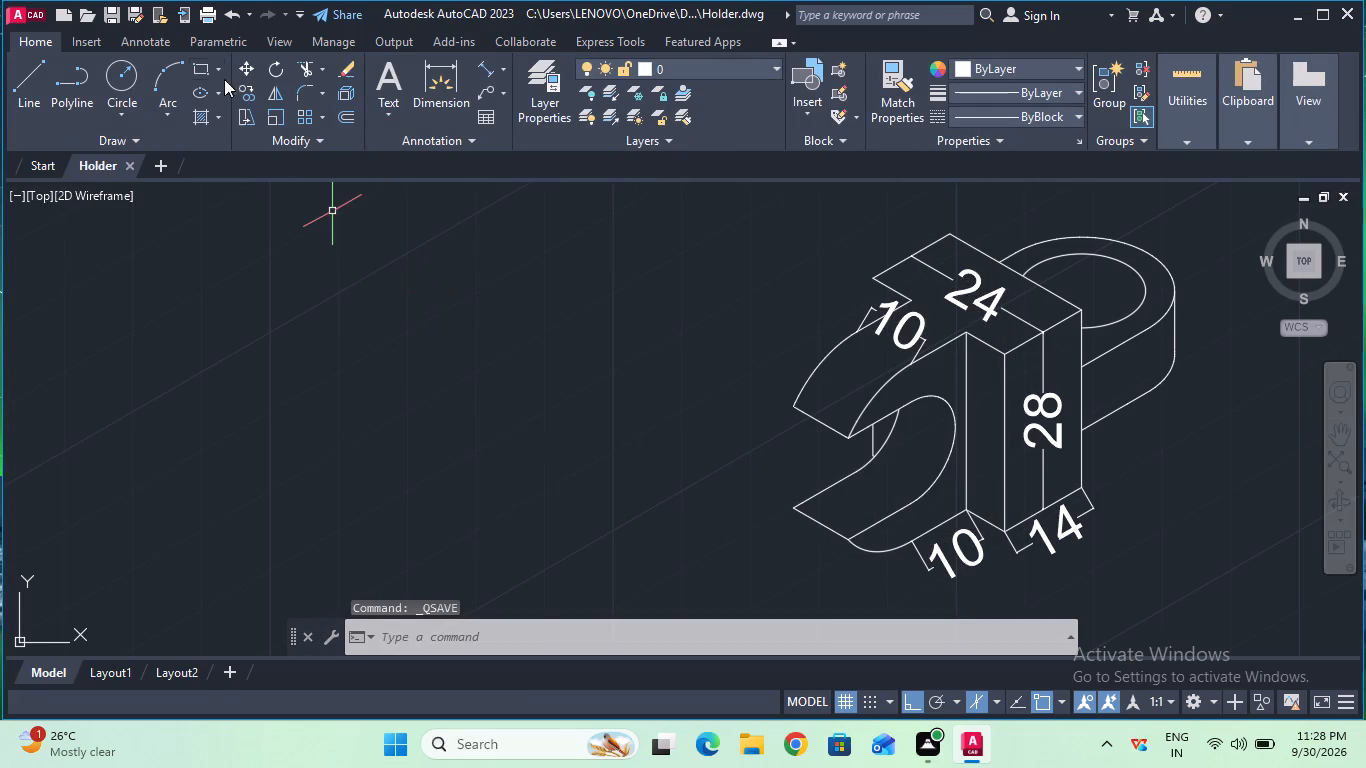
Start a plot of the drawing with ISO A4 (297.00 x 210.00 MM) paper and centre the plot.
click(213, 19)
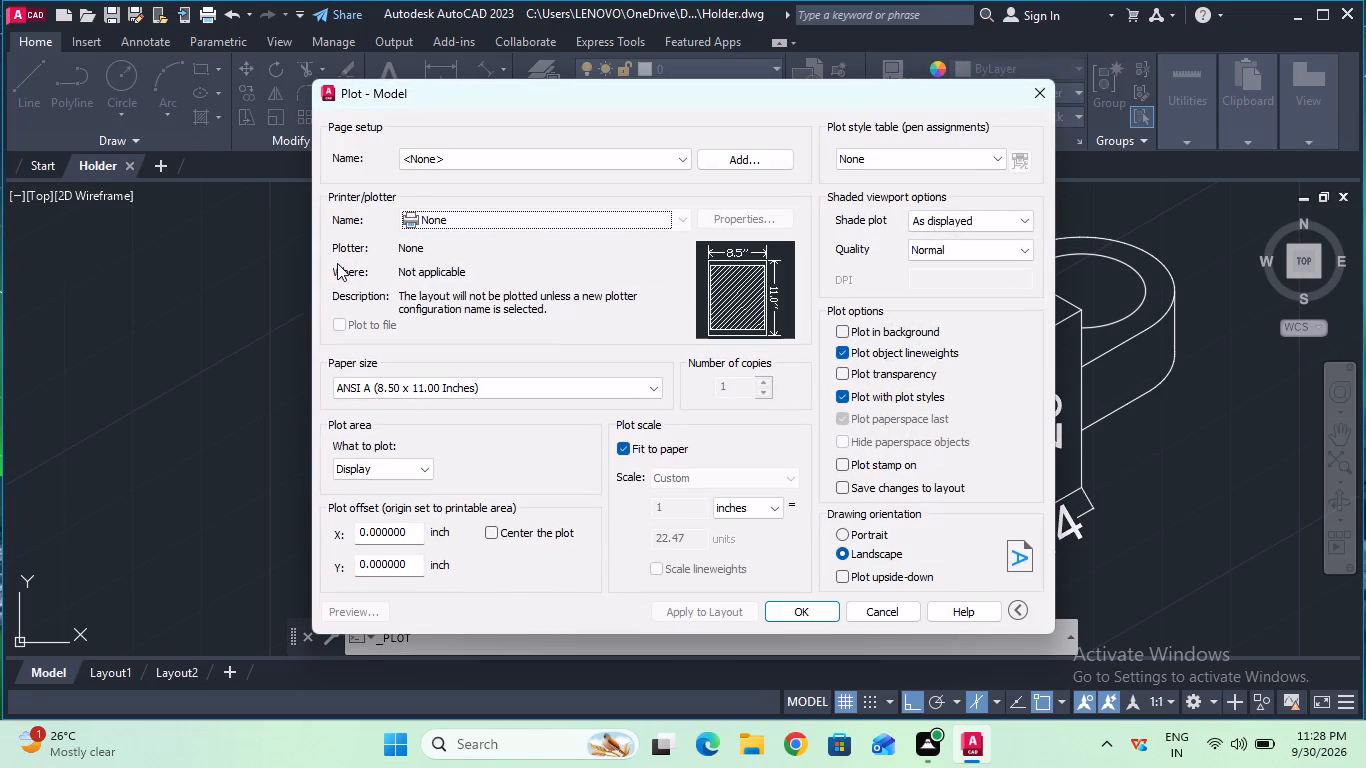
click(481, 391)
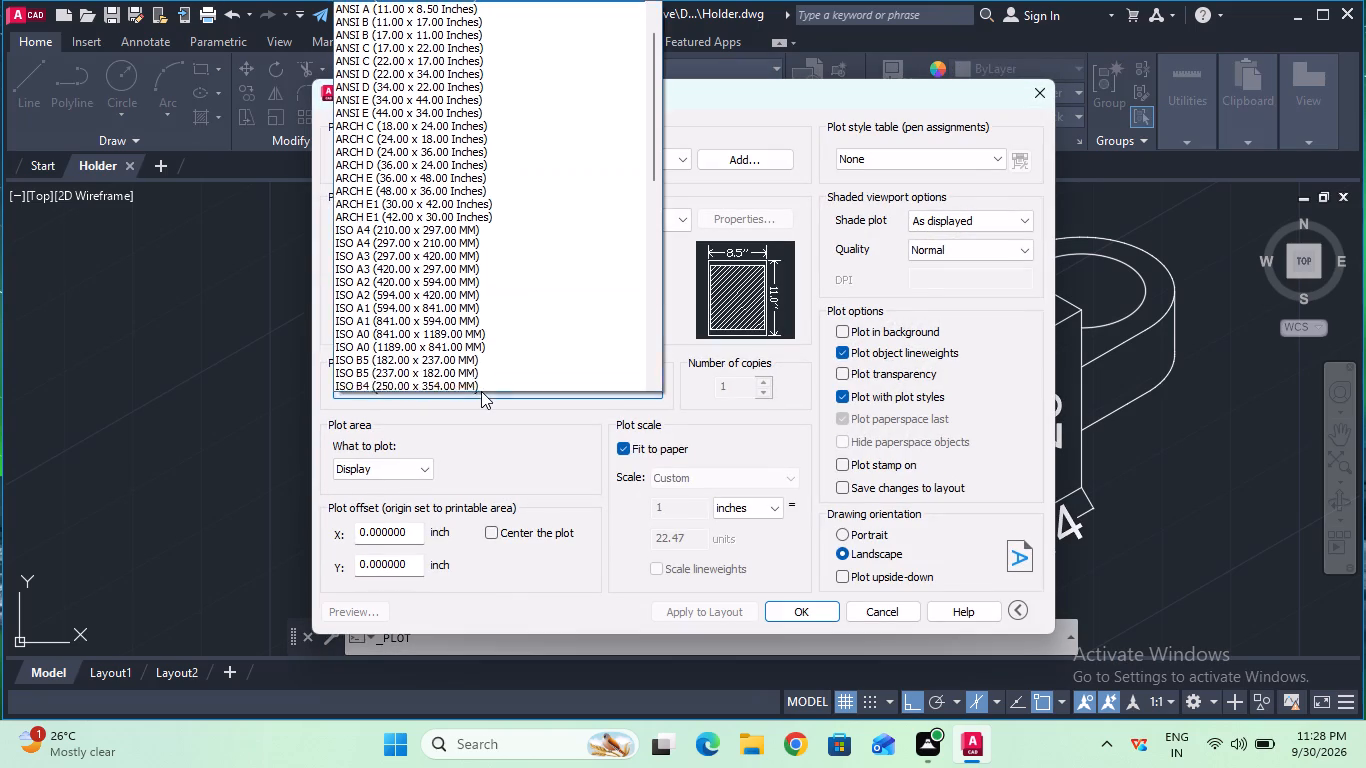
click(484, 247)
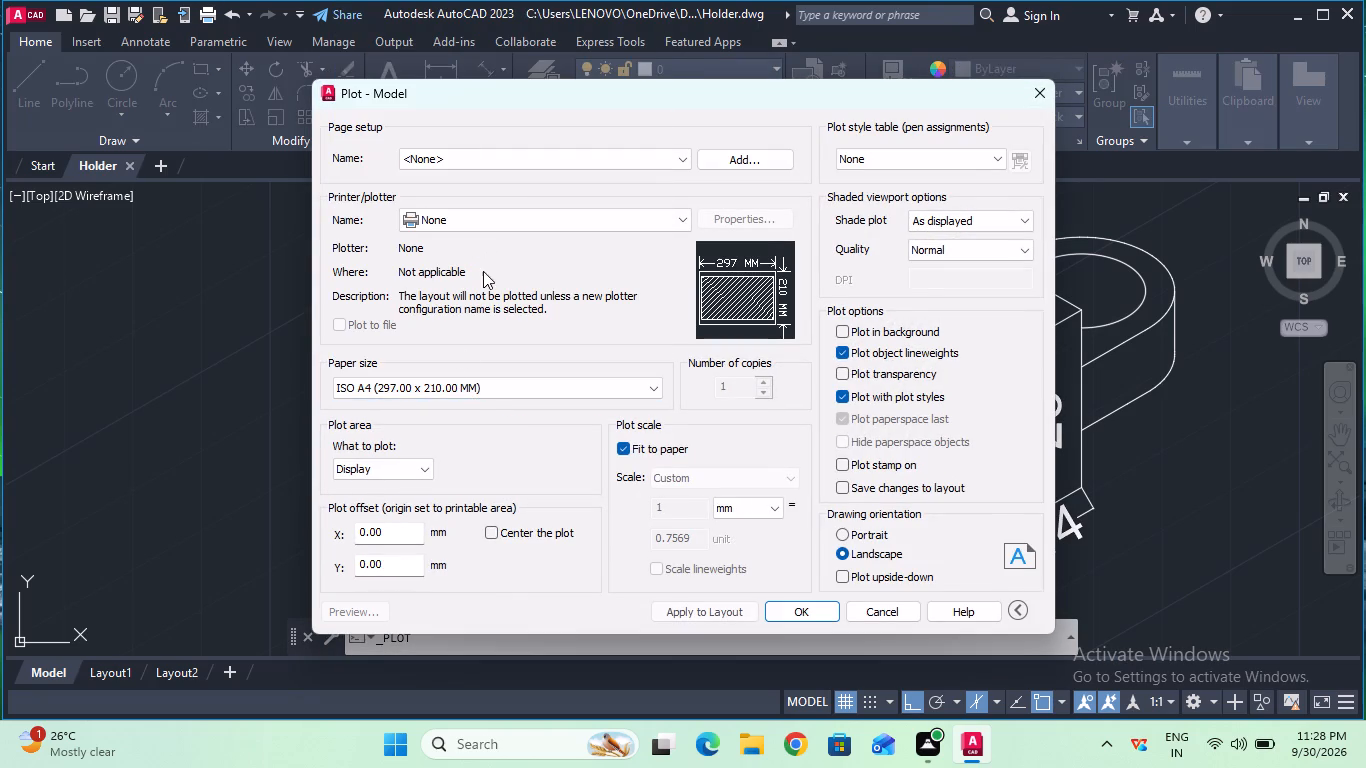
click(500, 528)
Set the plot area to a window enclosing the whole dimensioned part with a margin around it.
click(421, 465)
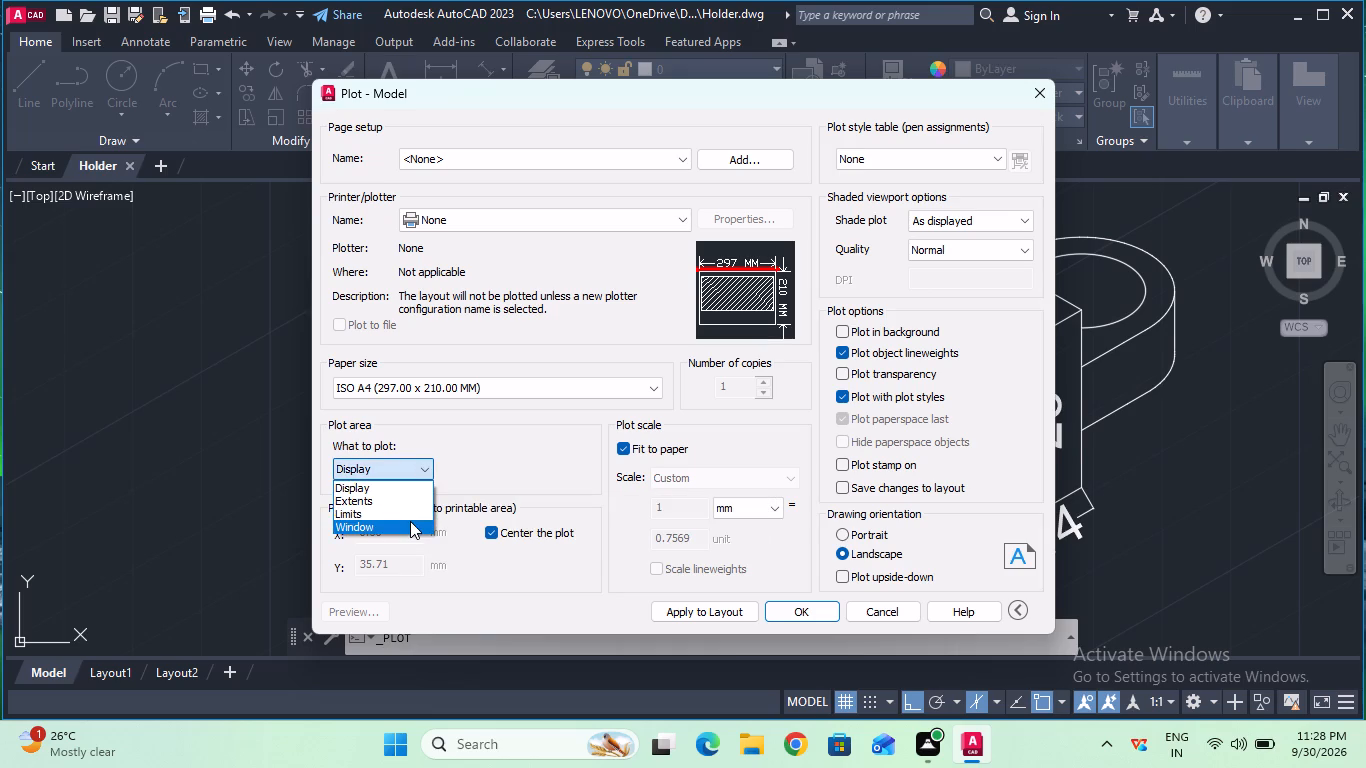
click(410, 521)
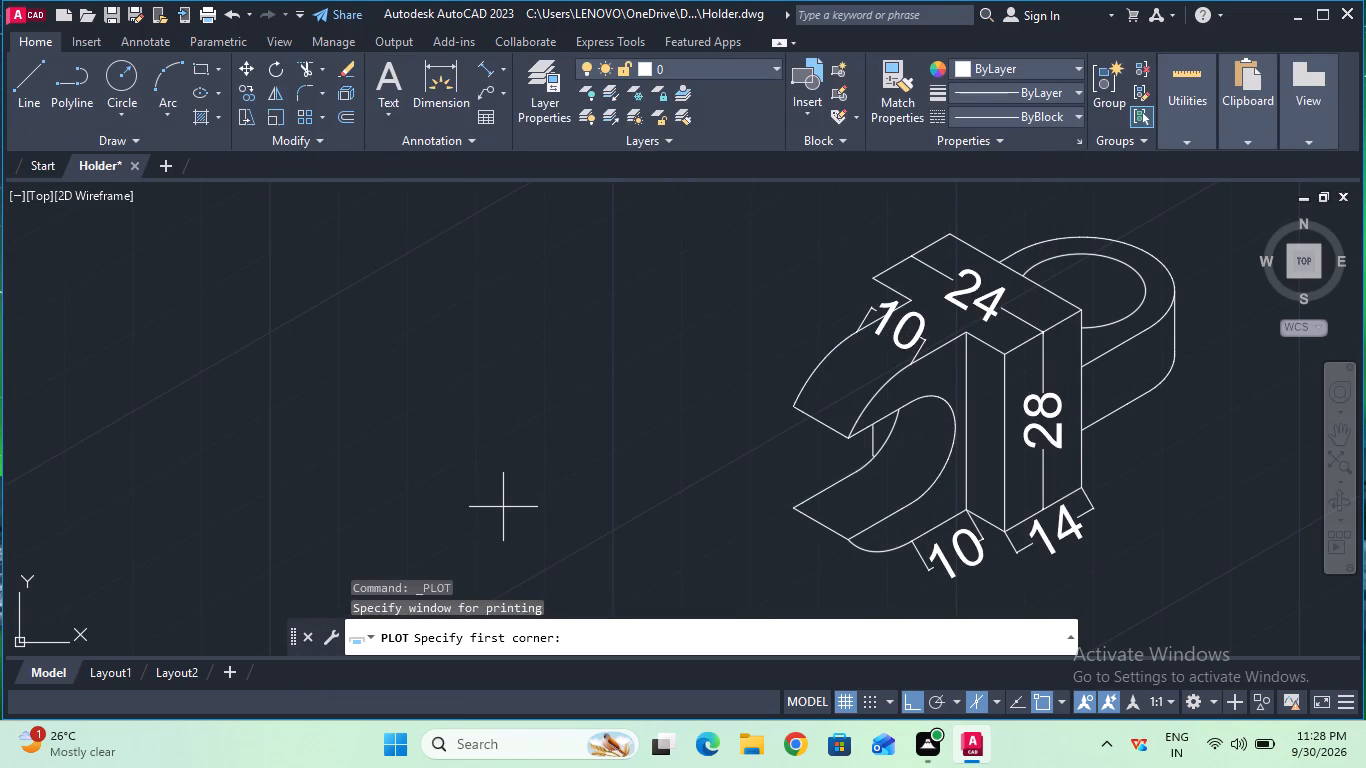
ctrl+scroll(503, 507, down, 1)
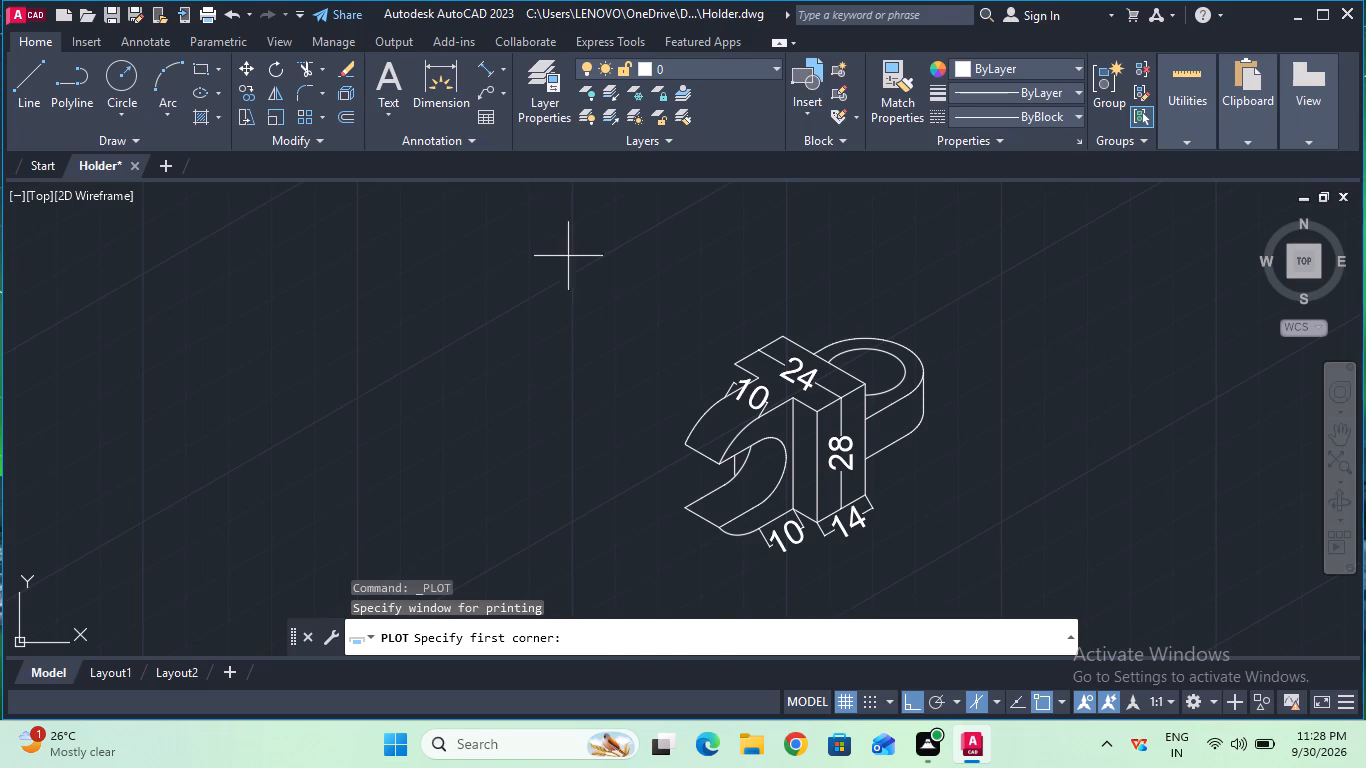
click(568, 255)
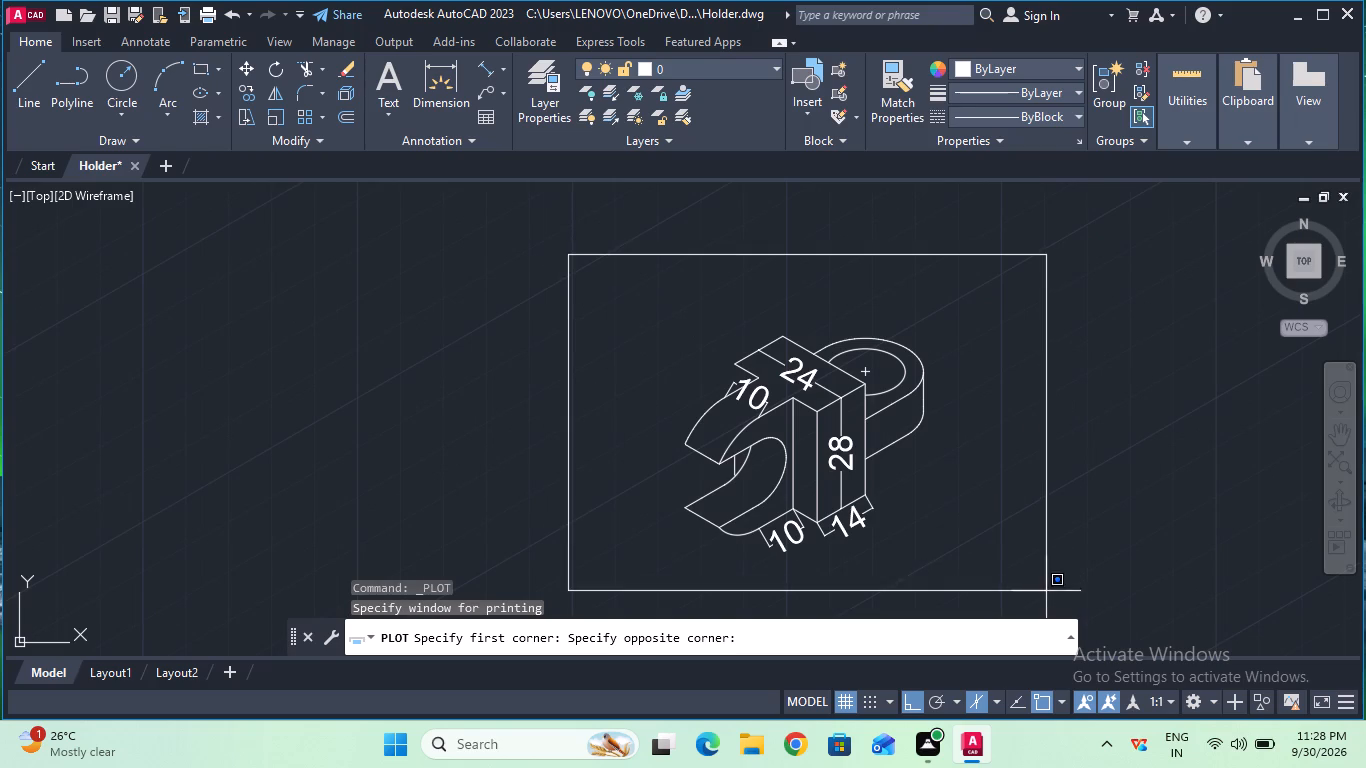
click(1046, 591)
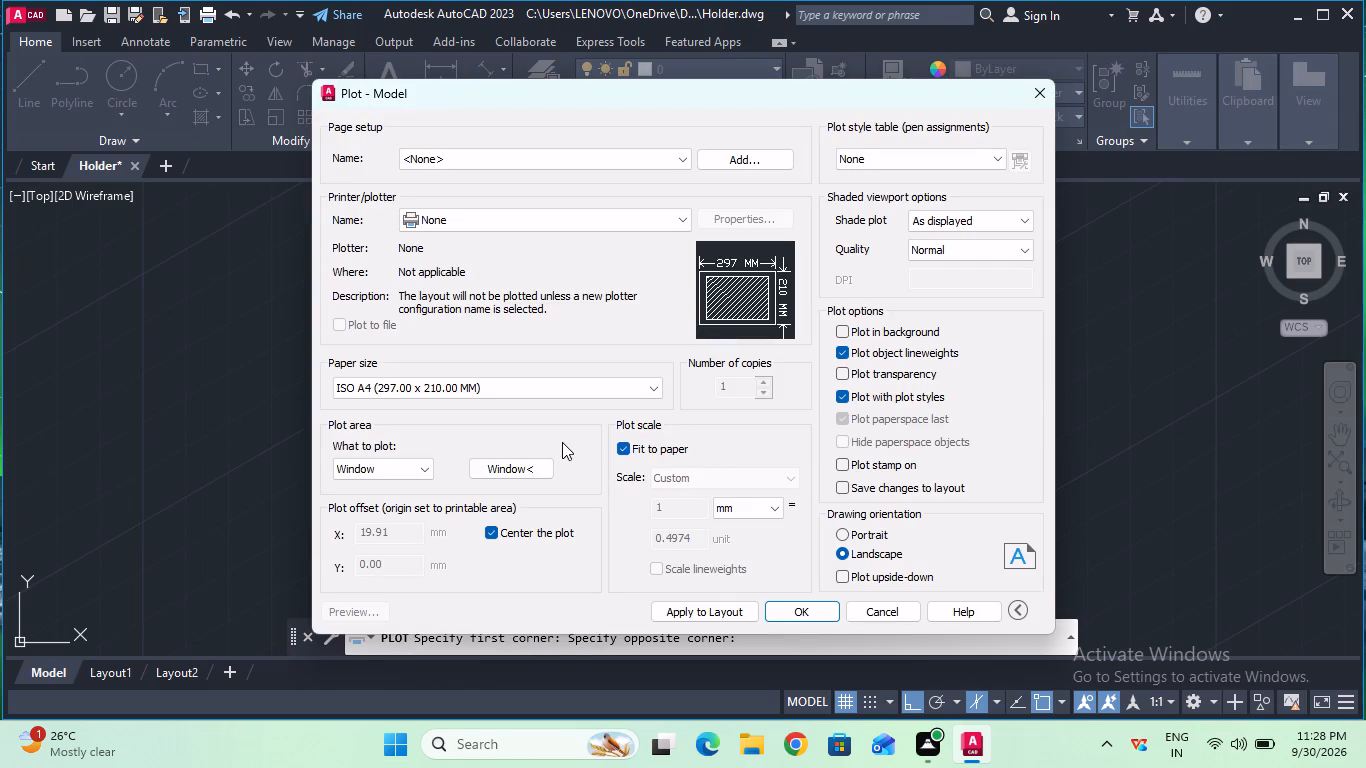
Plot to PDF with the DWG To PDF.pc3 plotter, save it as Holder-Model.pdf in Documents, and dismiss the resulting PDF notification and viewer.
click(617, 219)
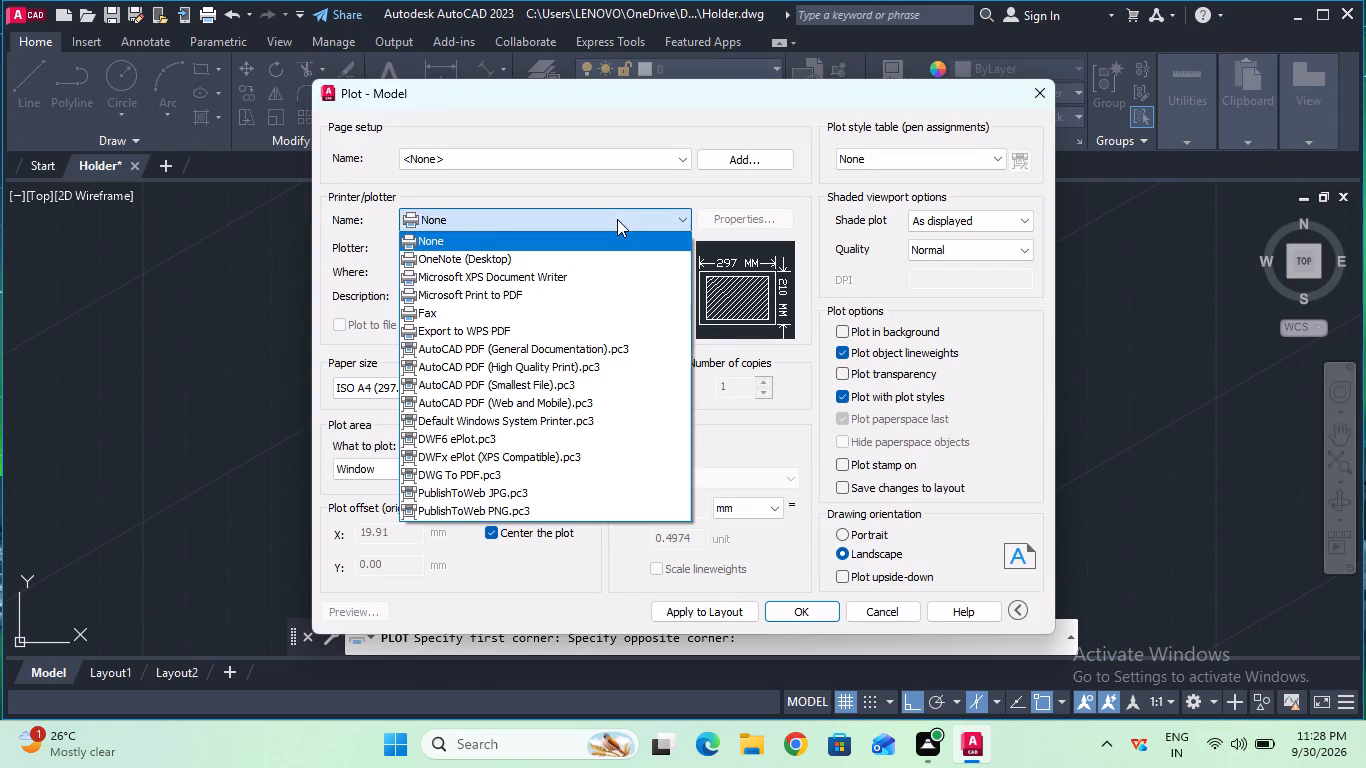
click(587, 475)
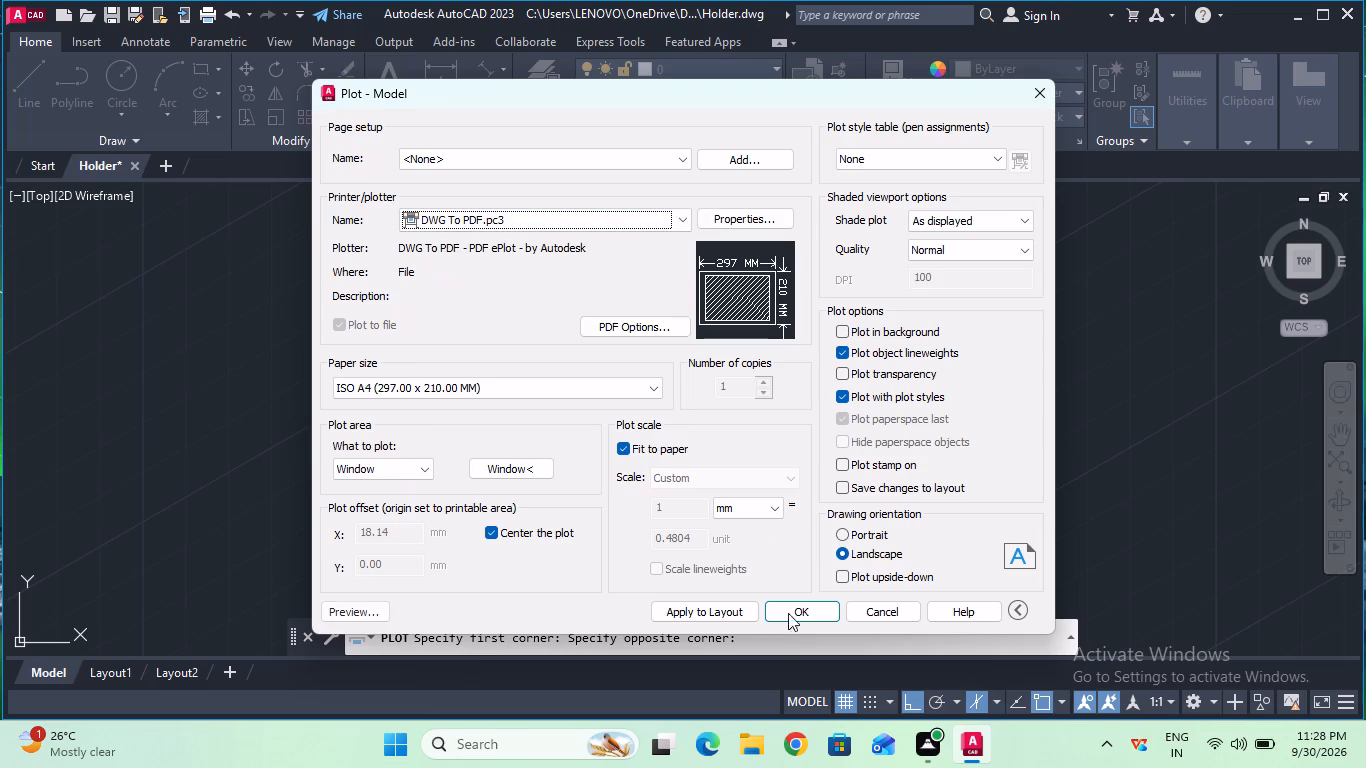
click(785, 609)
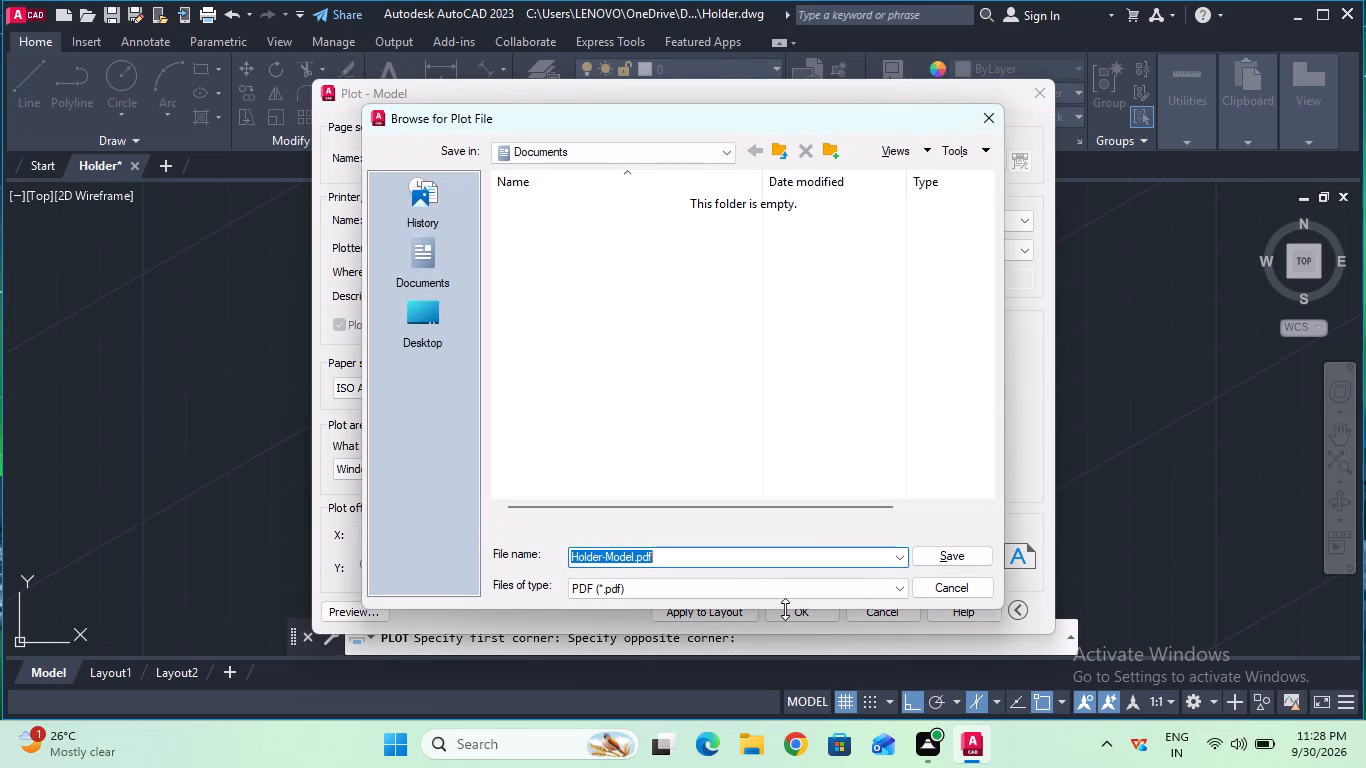
click(928, 556)
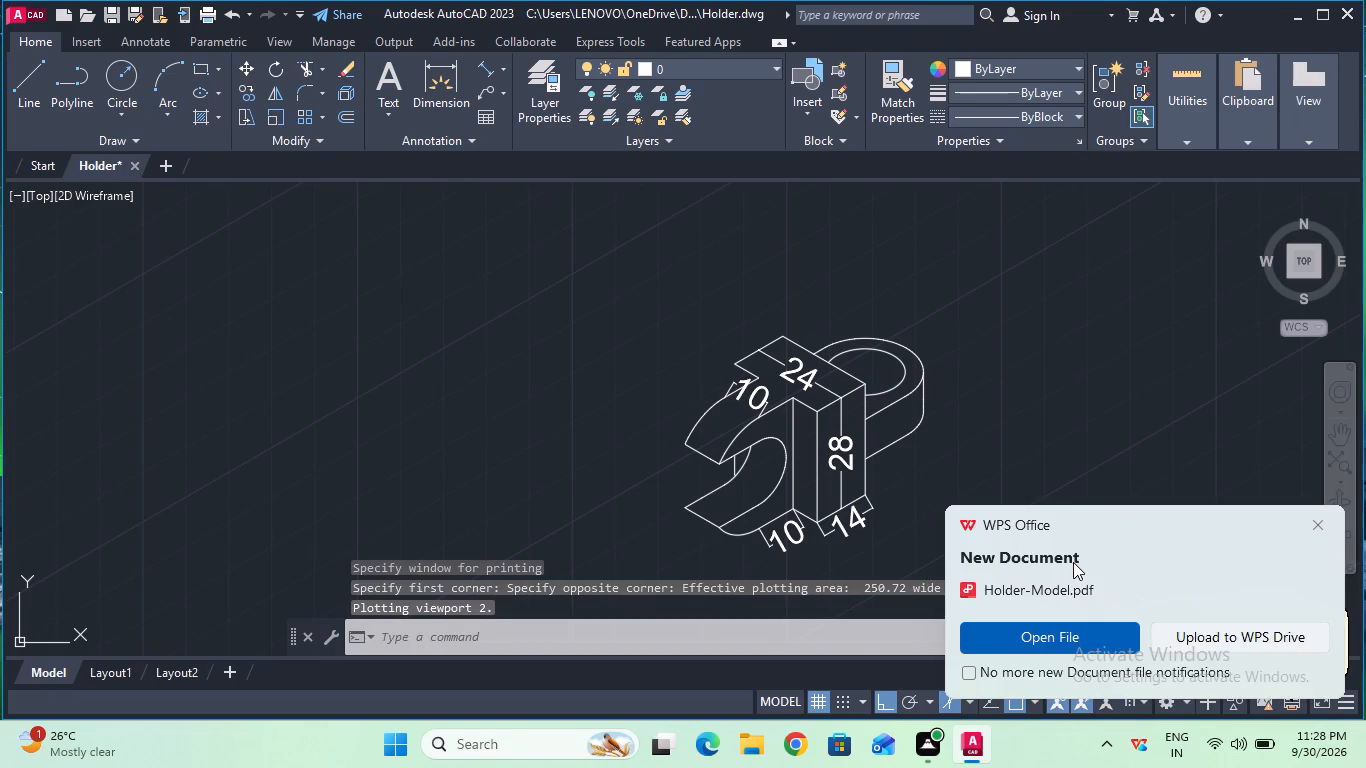
click(1317, 525)
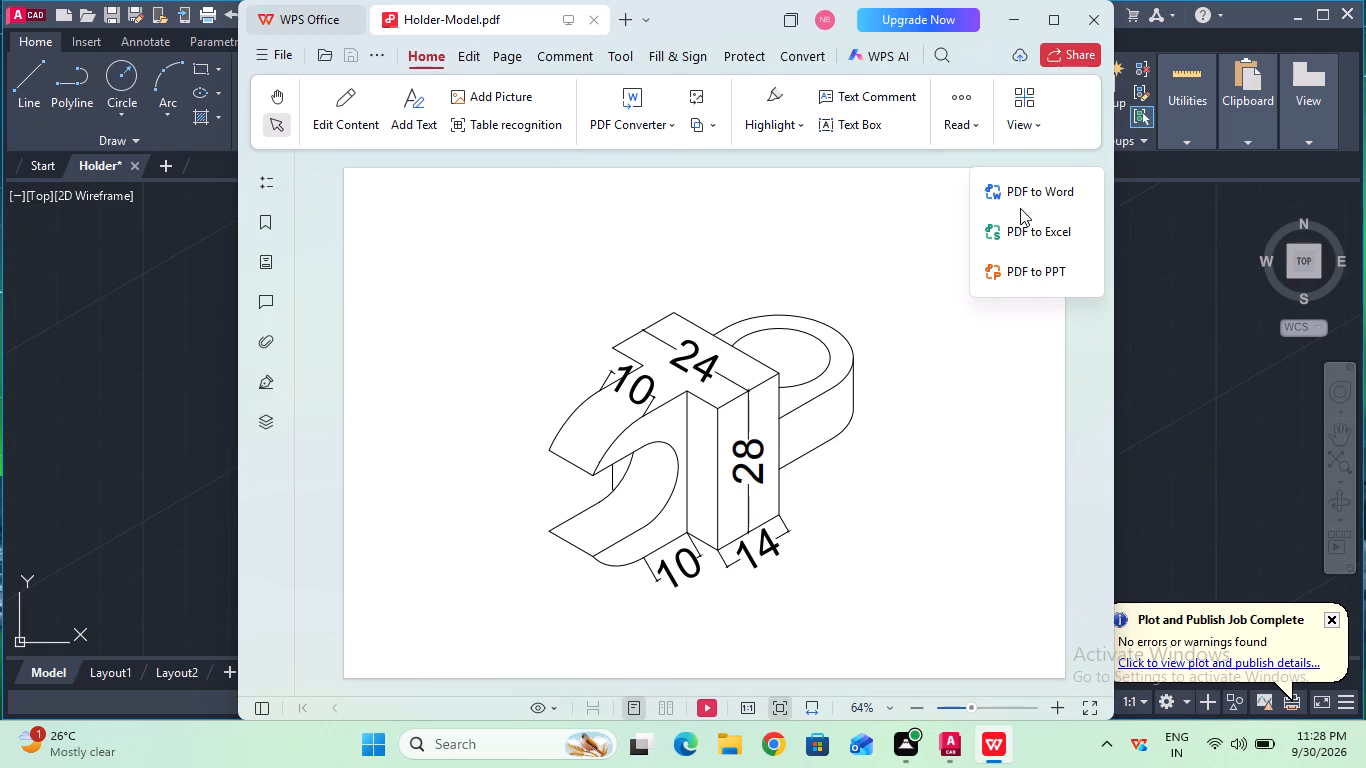
click(1085, 24)
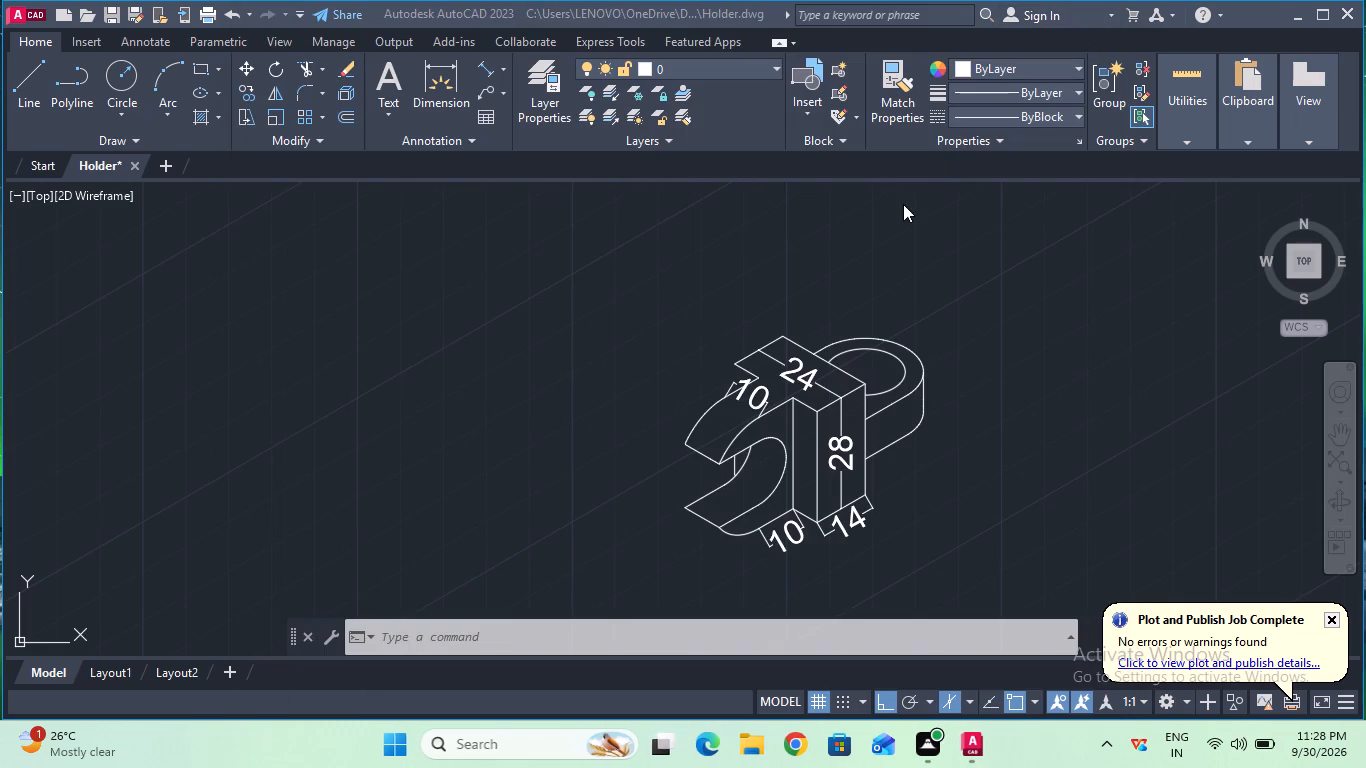
Quit AutoCAD, saving the changes to Holder.dwg.
click(1346, 15)
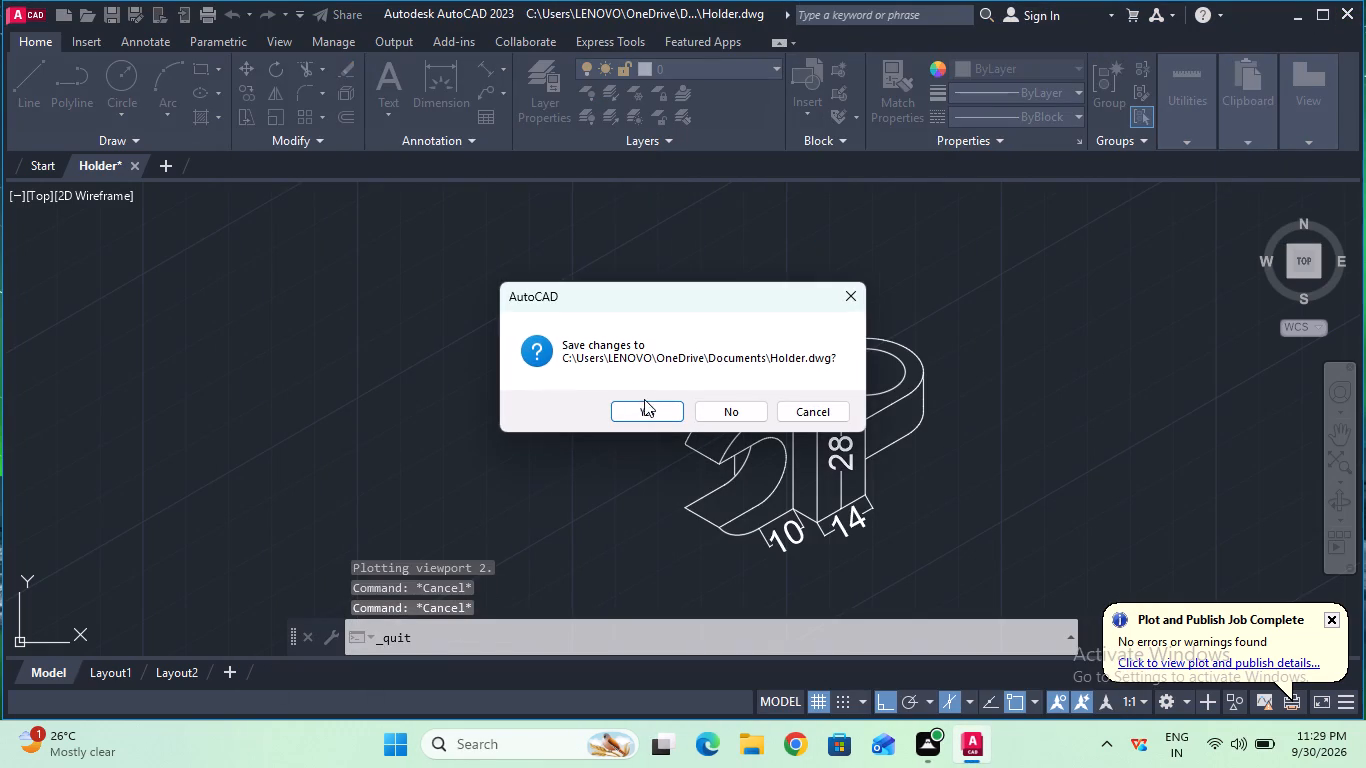
click(647, 408)
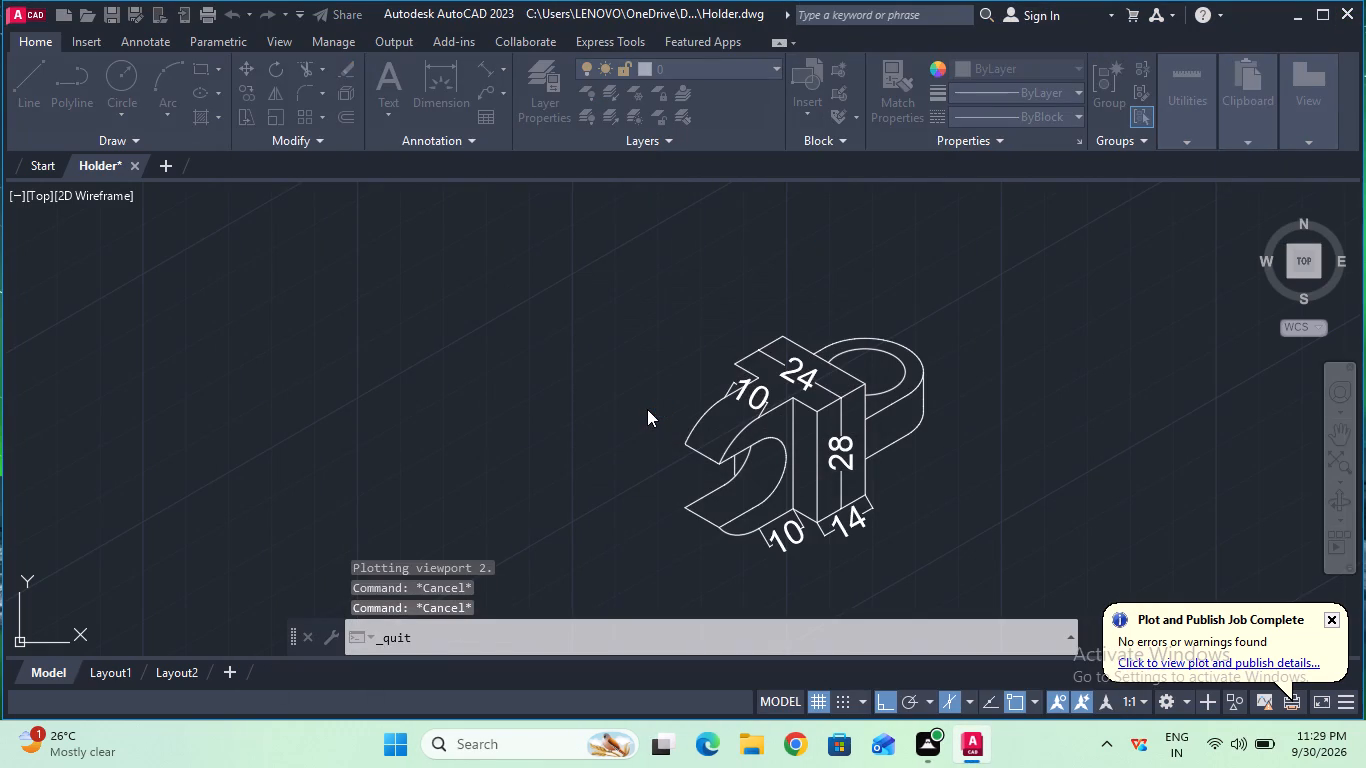